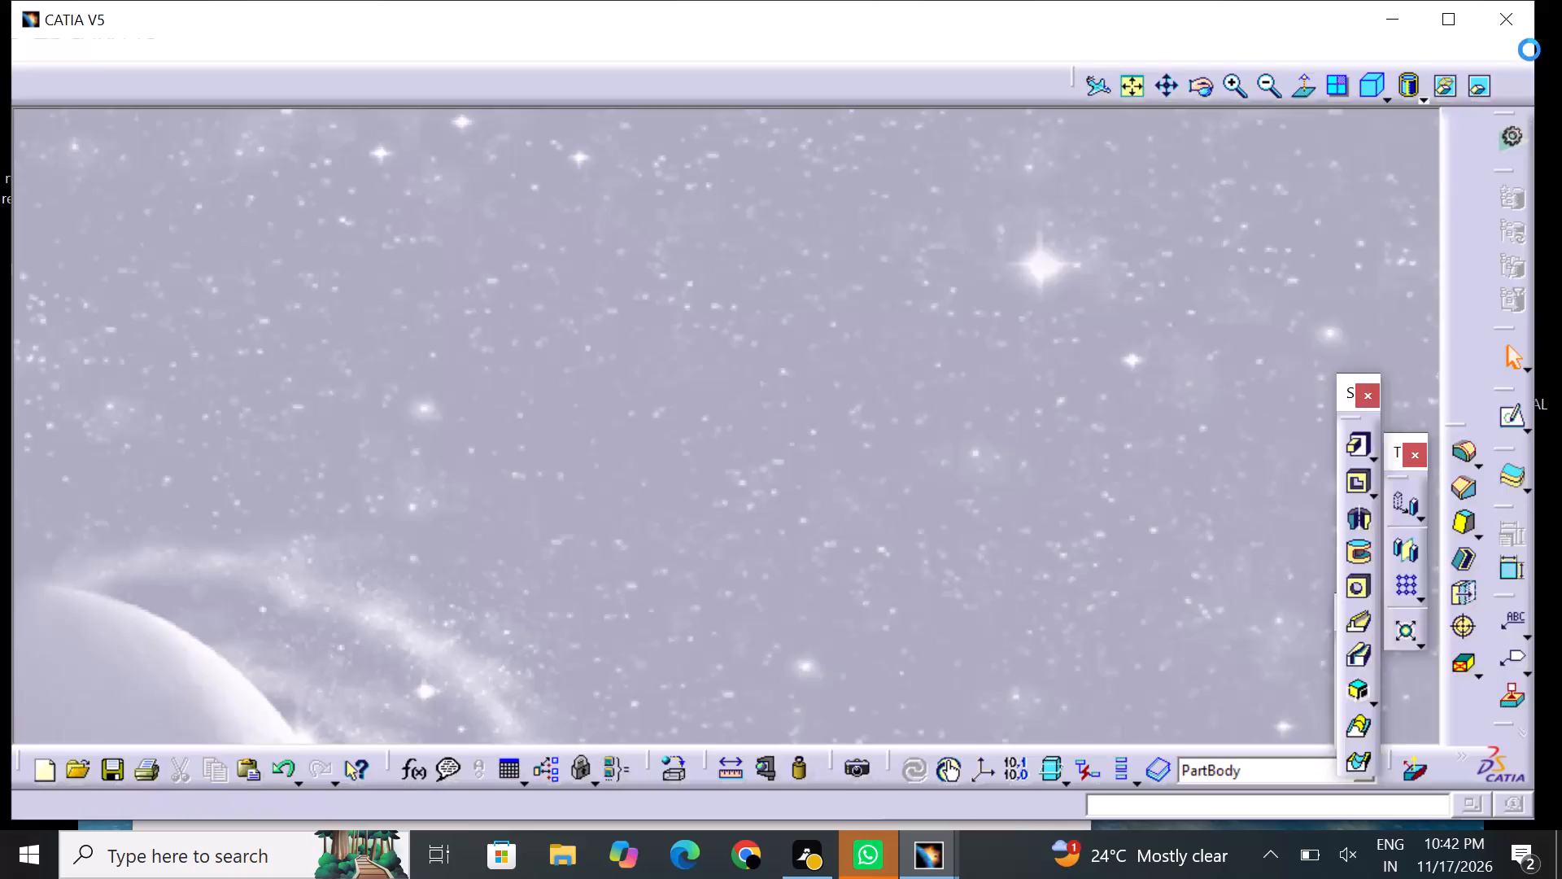
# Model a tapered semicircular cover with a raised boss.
# Create a new part in the Part Design workbench.
pyautogui.click(53, 47)
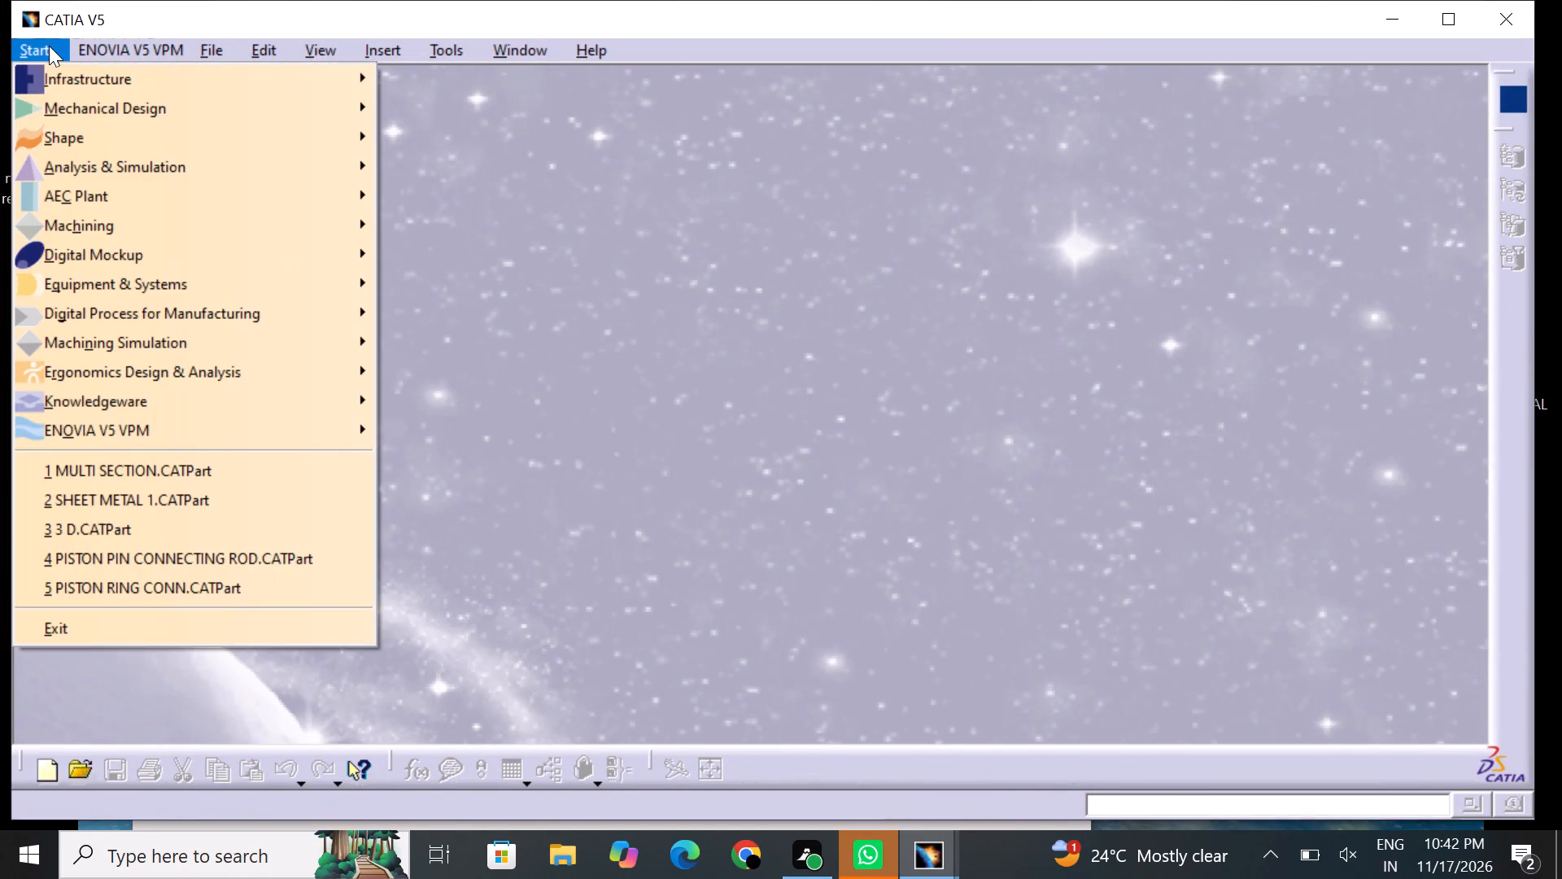
pyautogui.click(96, 120)
pyautogui.click(505, 112)
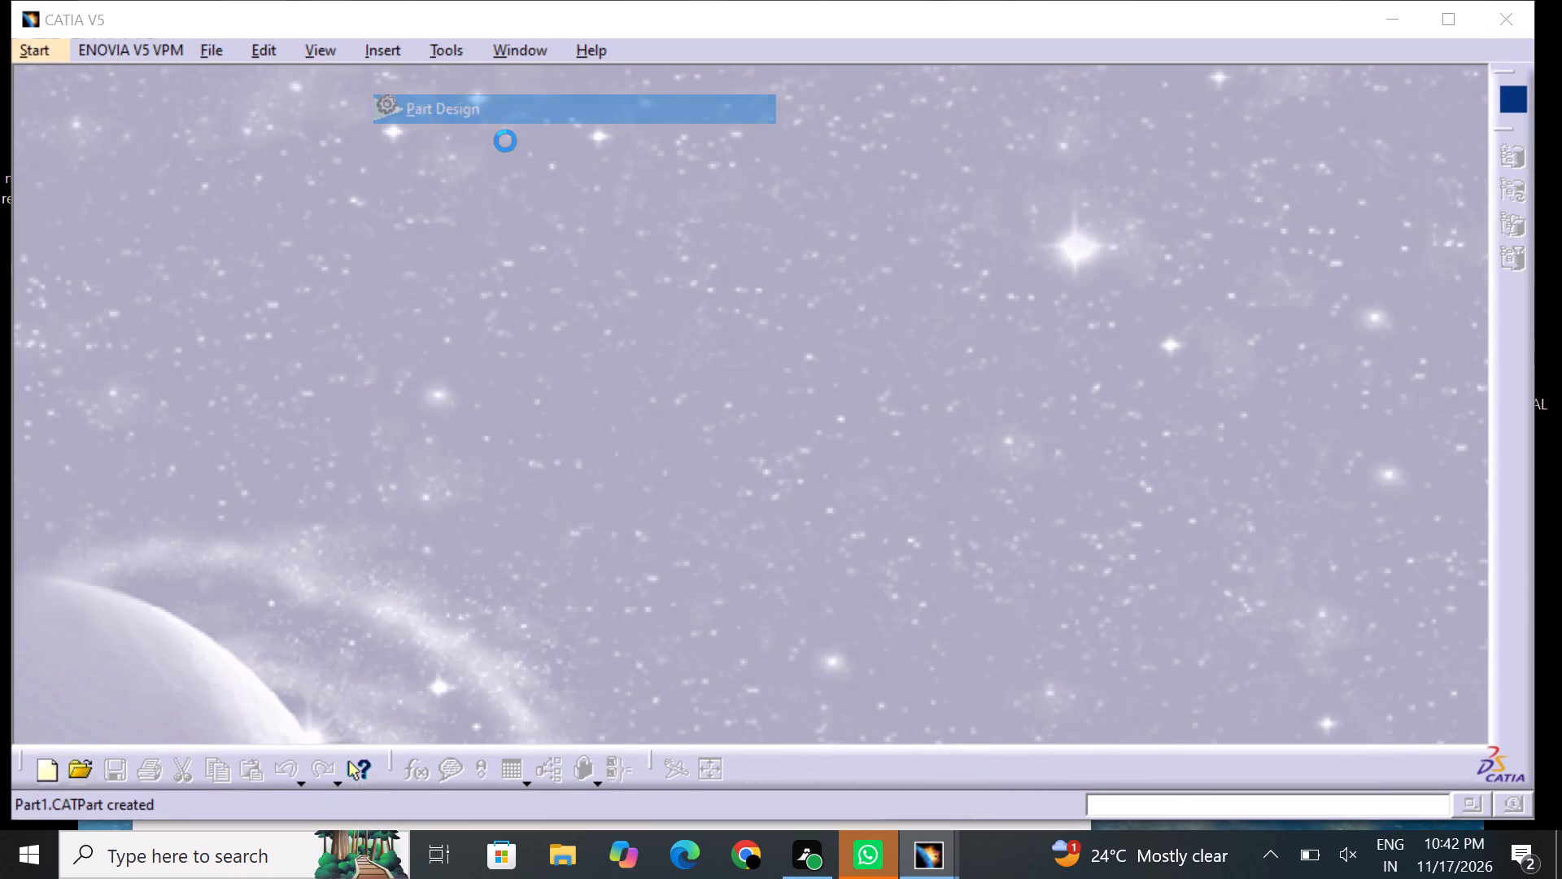
pyautogui.click(1333, 703)
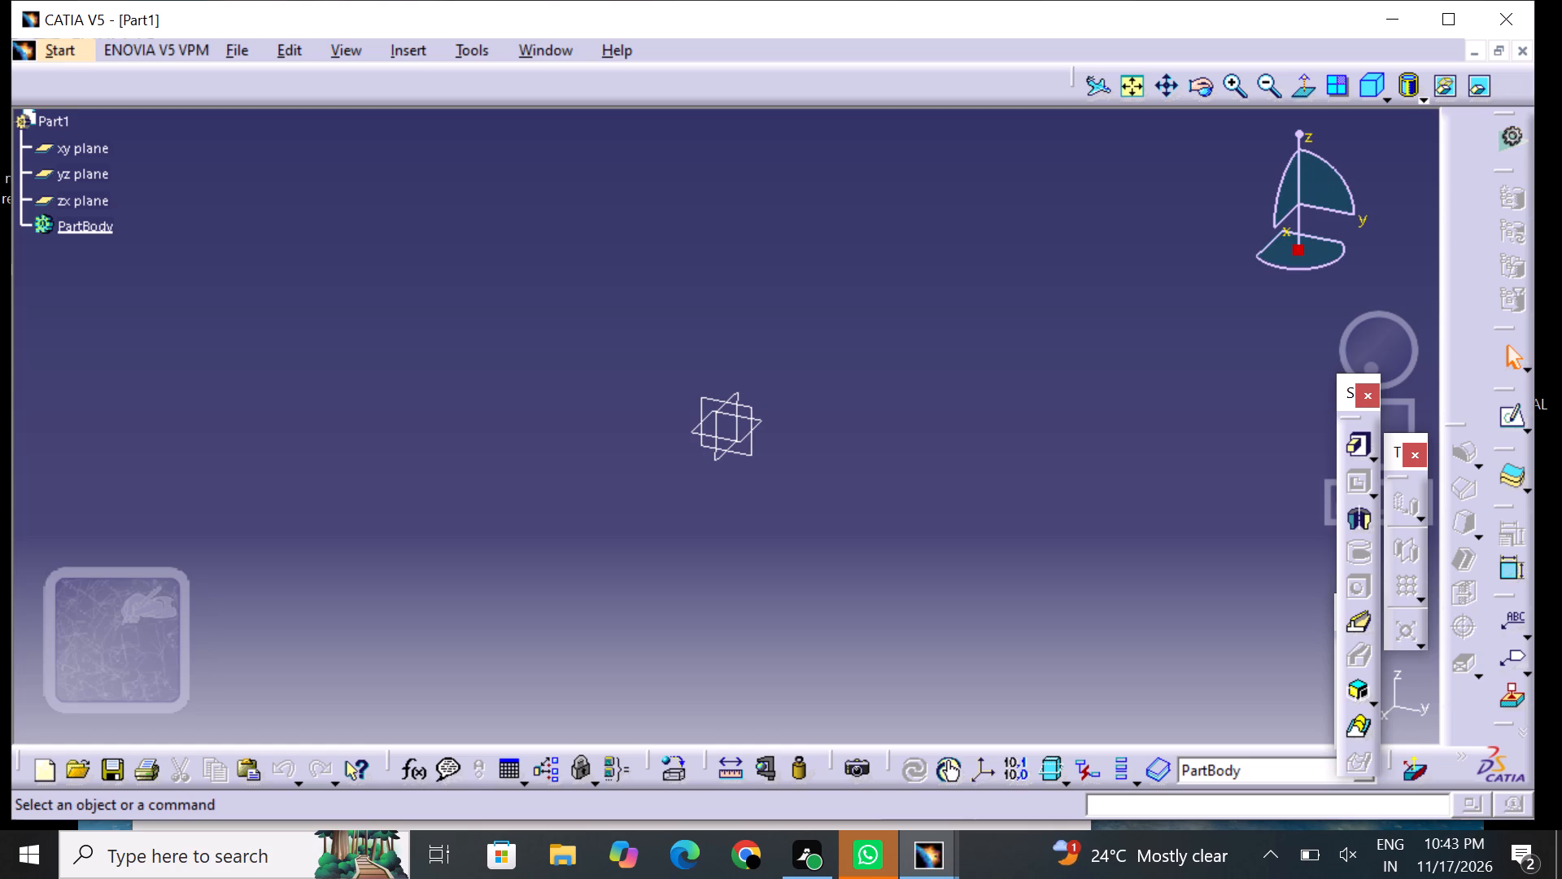
# Open a new sketch on the xy plane.
pyautogui.click(70, 155)
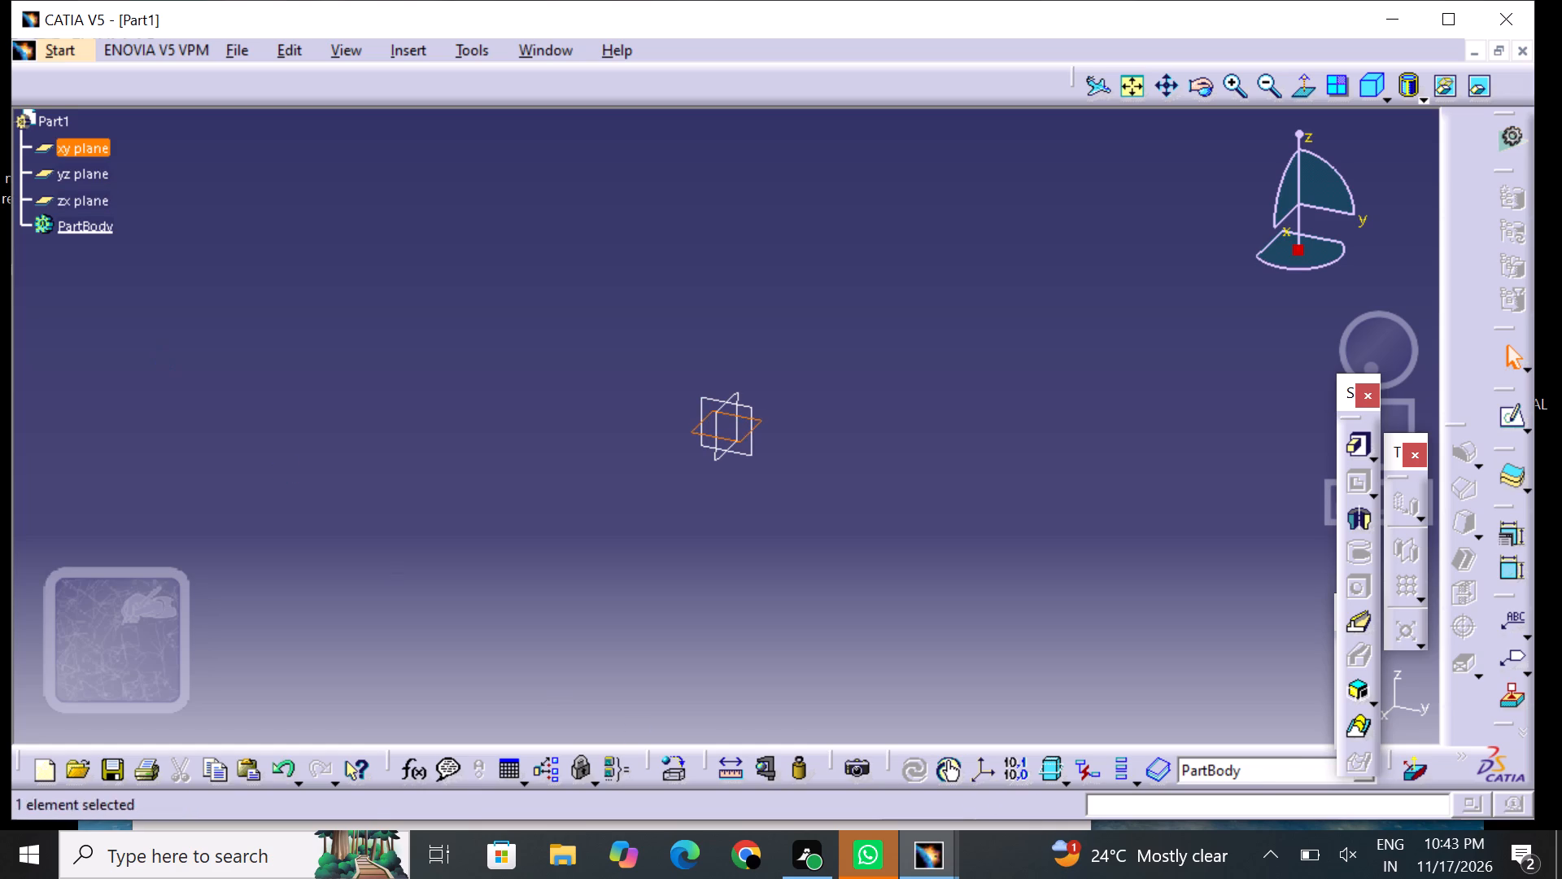
pyautogui.click(1507, 429)
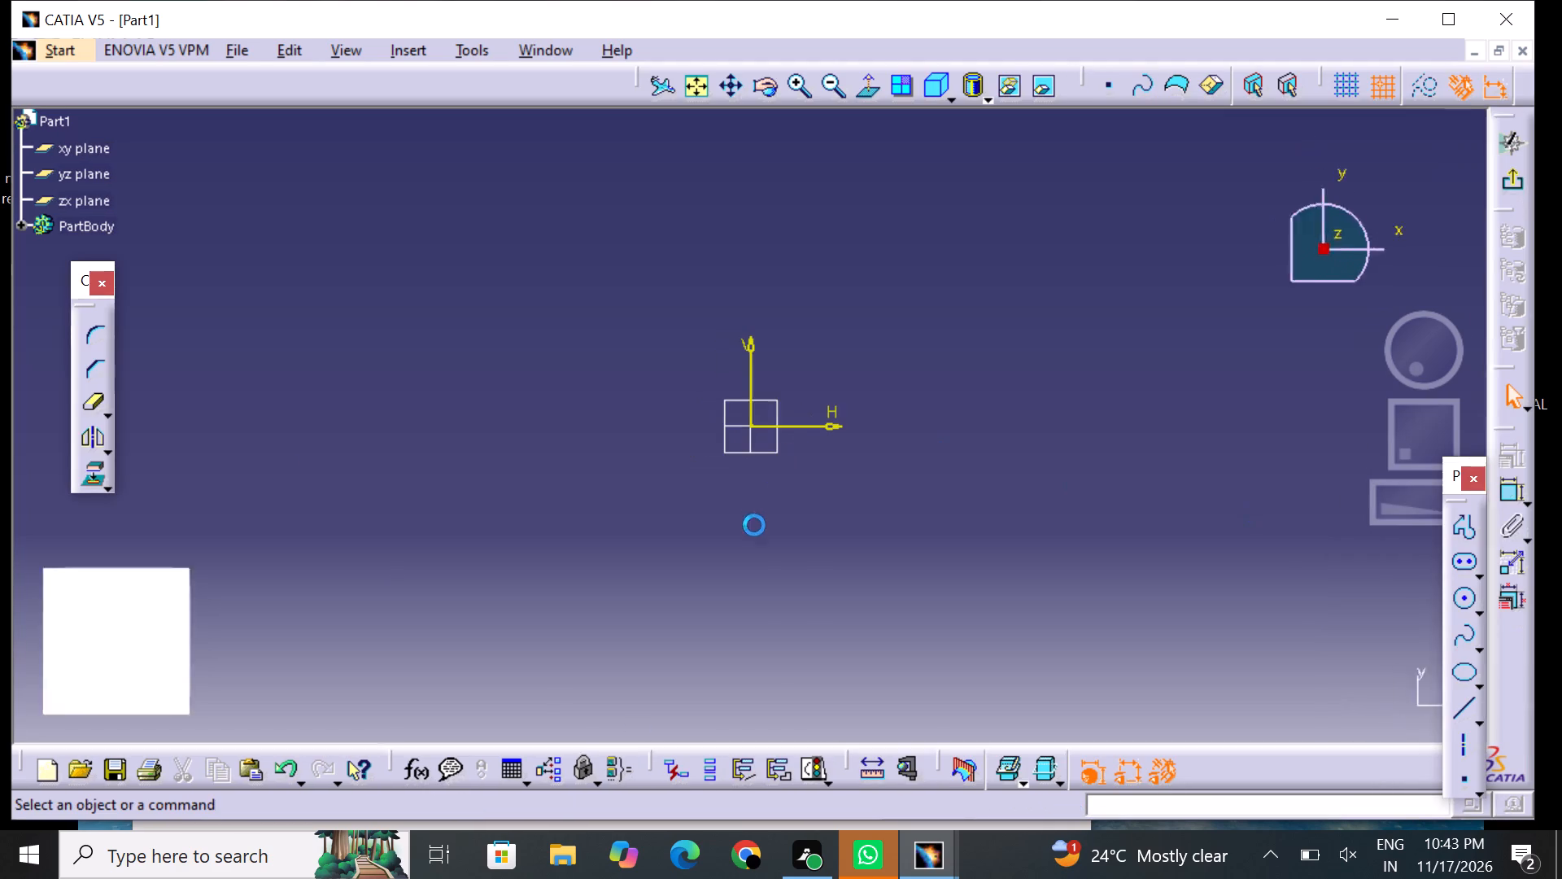
# Sketch a circle centred on the origin with a diameter of about 126 mm.
pyautogui.click(1466, 610)
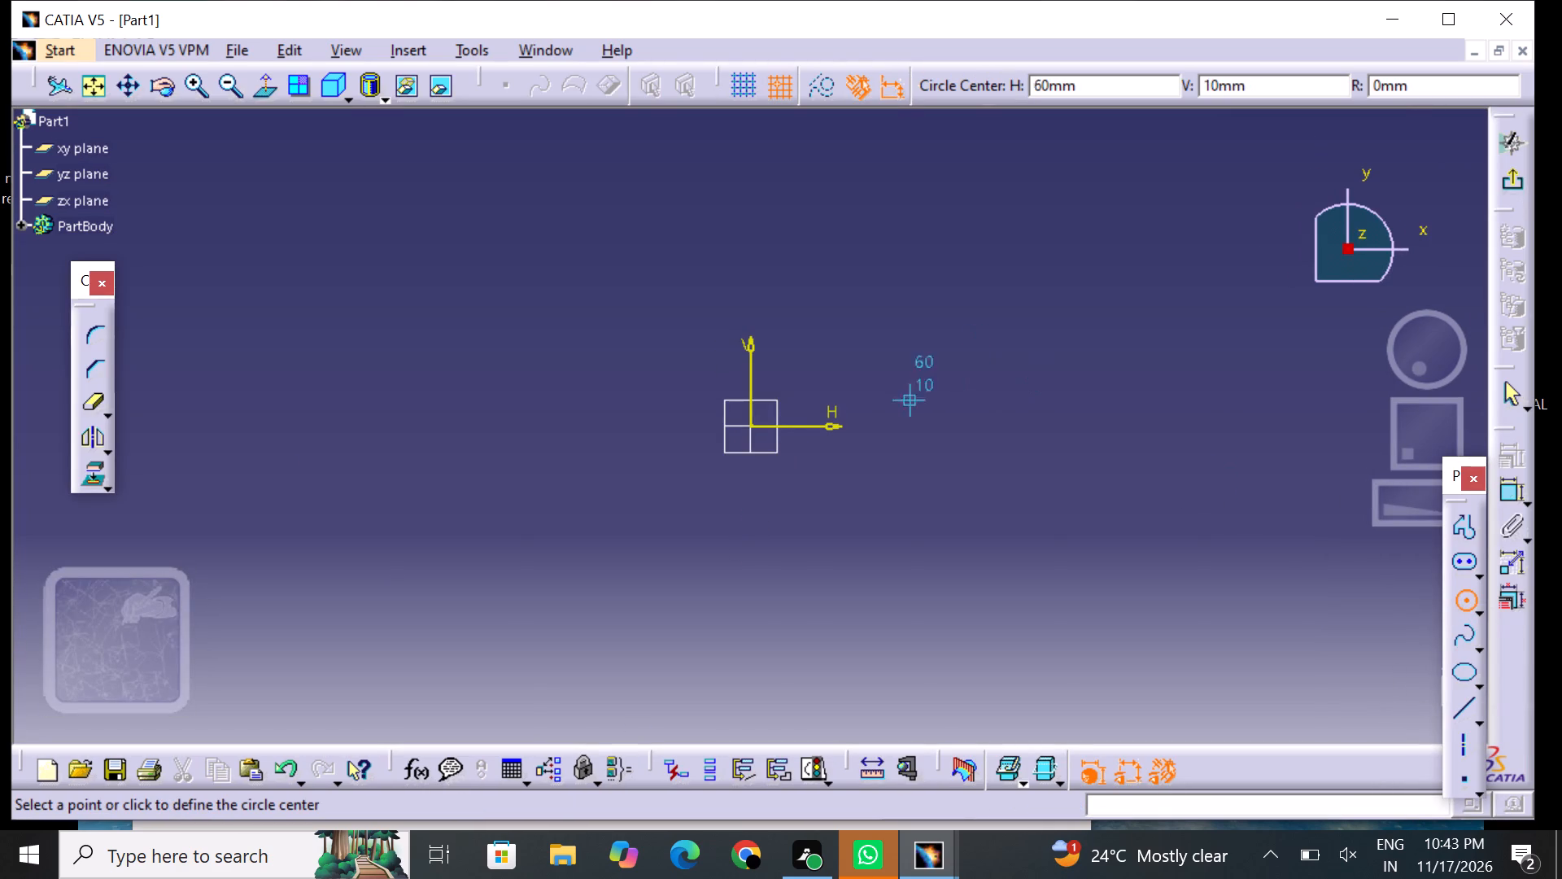
pyautogui.click(758, 434)
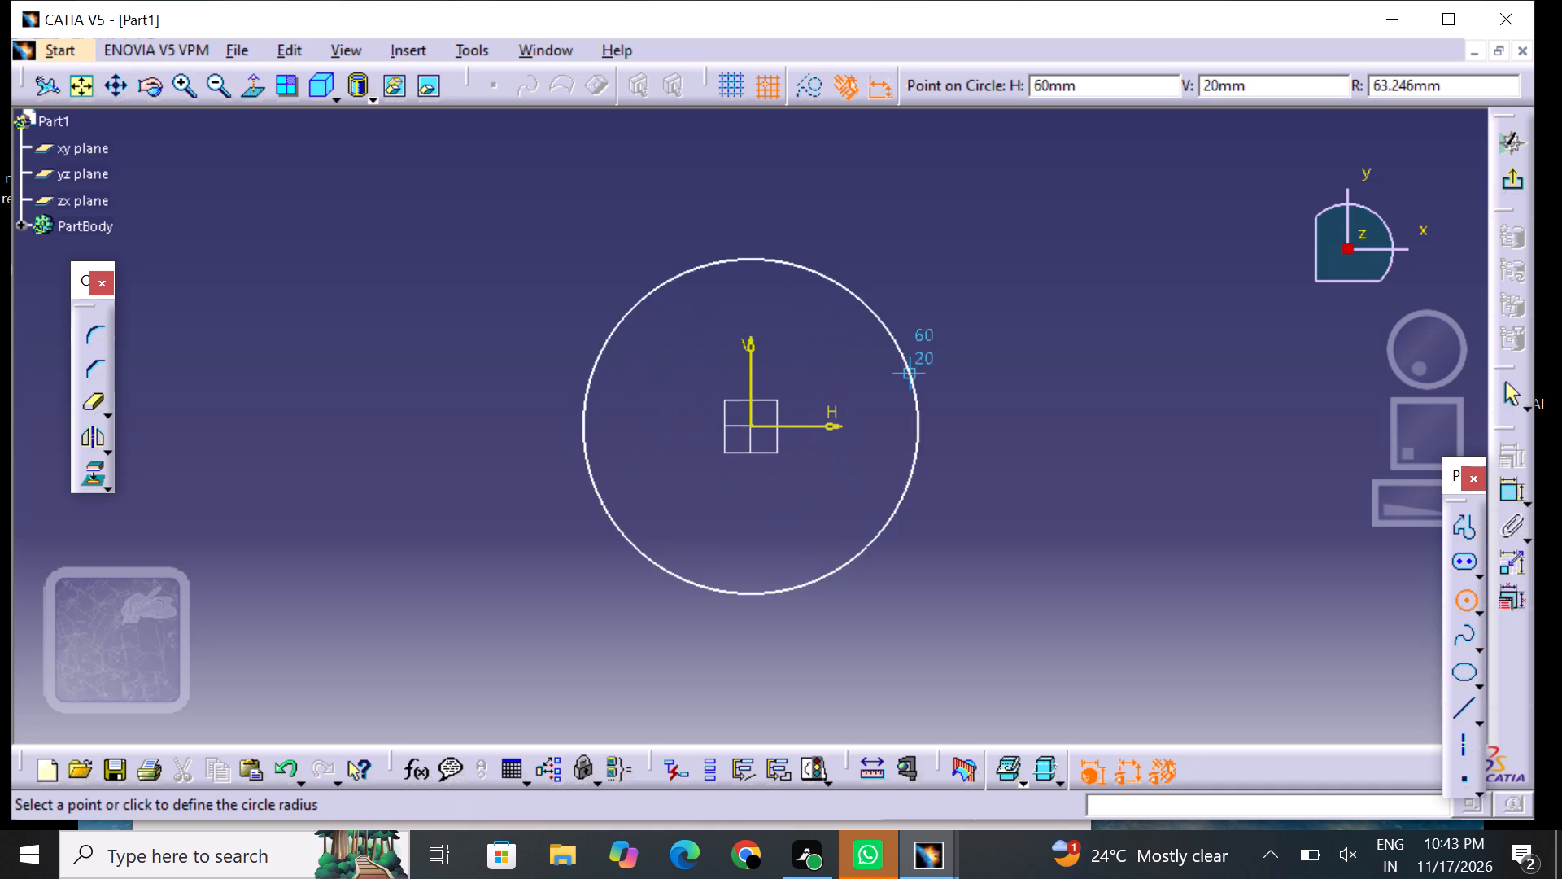
pyautogui.click(902, 370)
pyautogui.middleClick(954, 404)
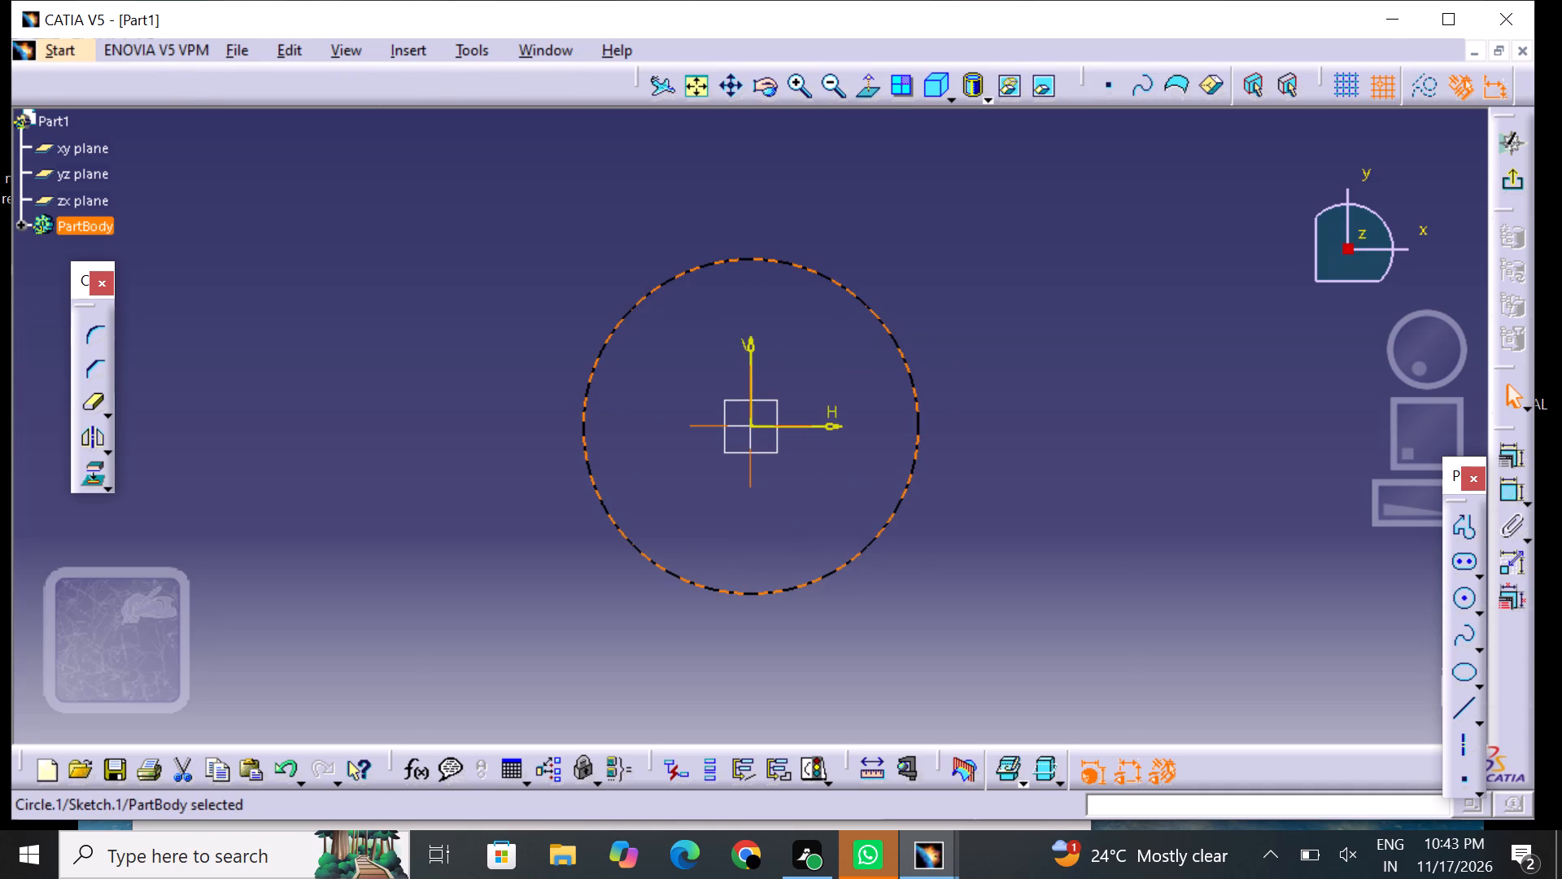
pyautogui.middleClick(343, 597)
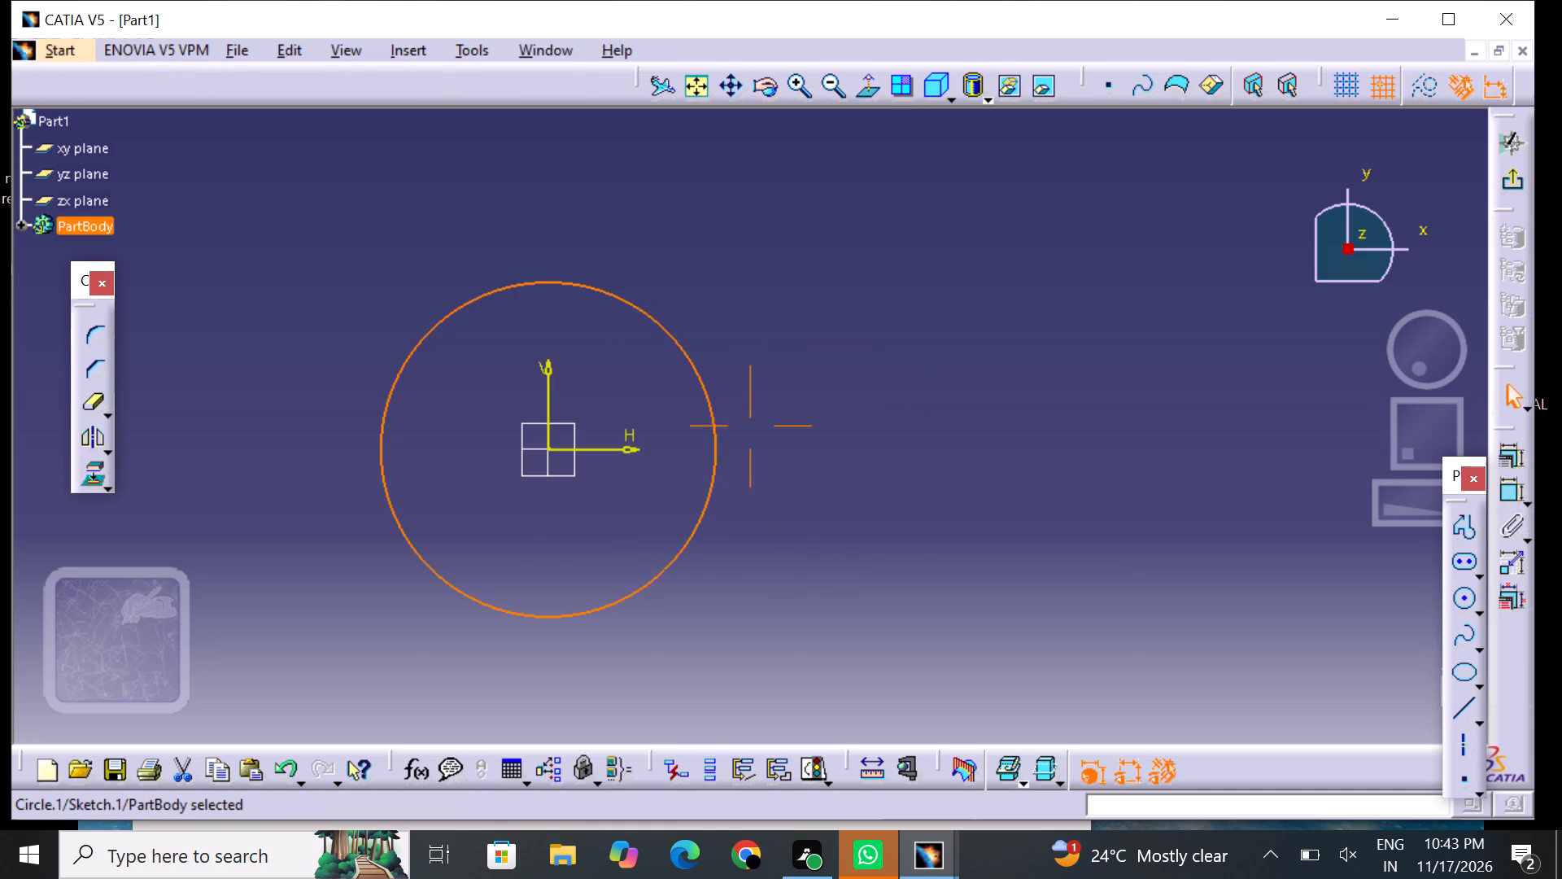
pyautogui.moveTo(955, 354); pyautogui.dragTo(814, 444, button='middle')
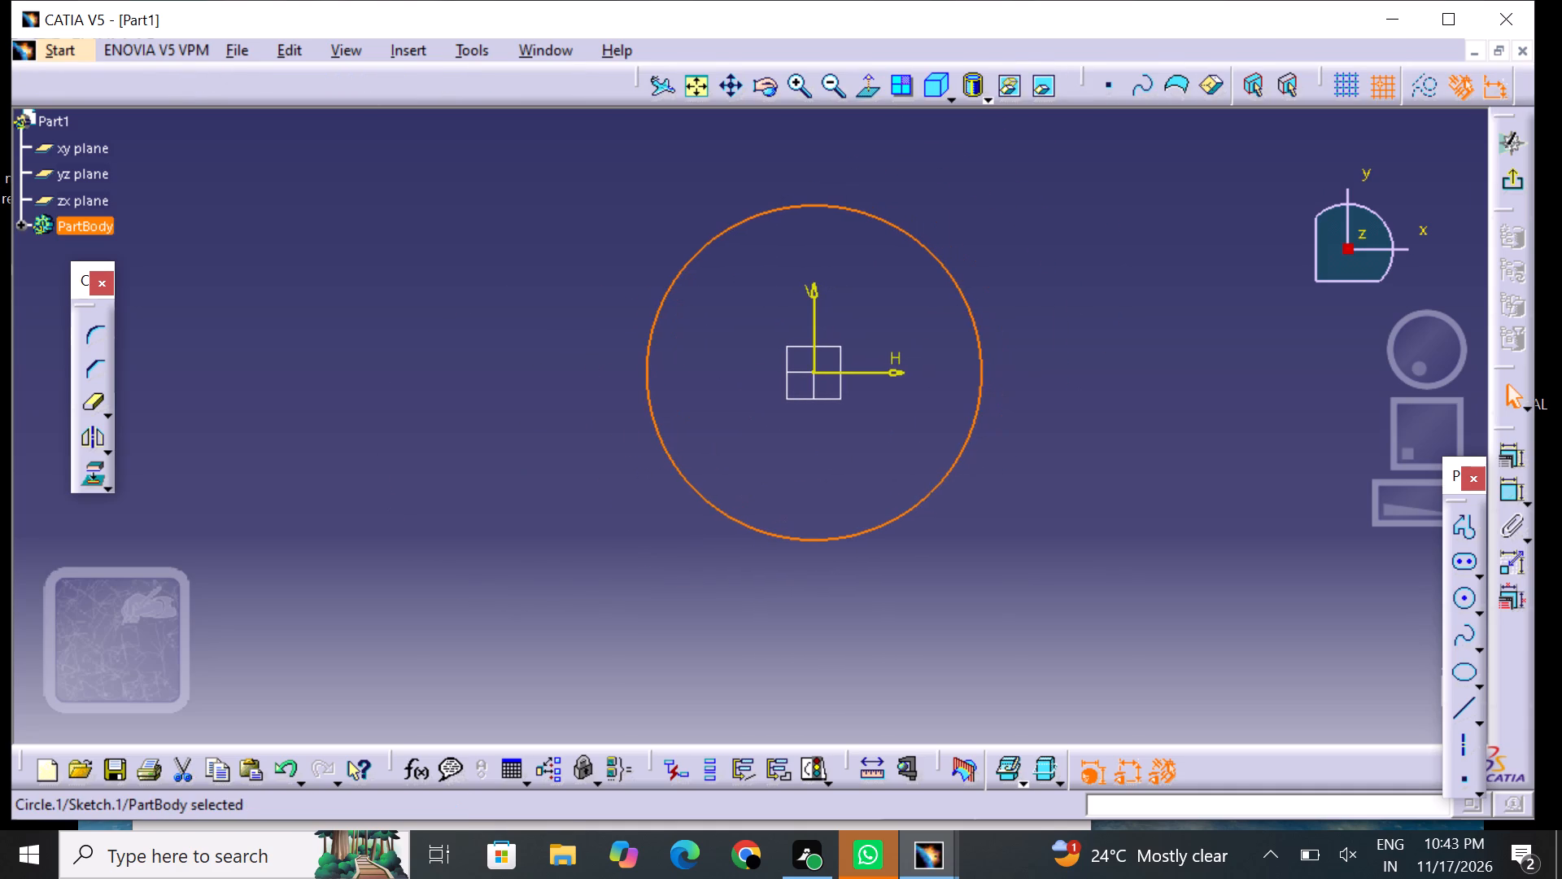
pyautogui.click(548, 632)
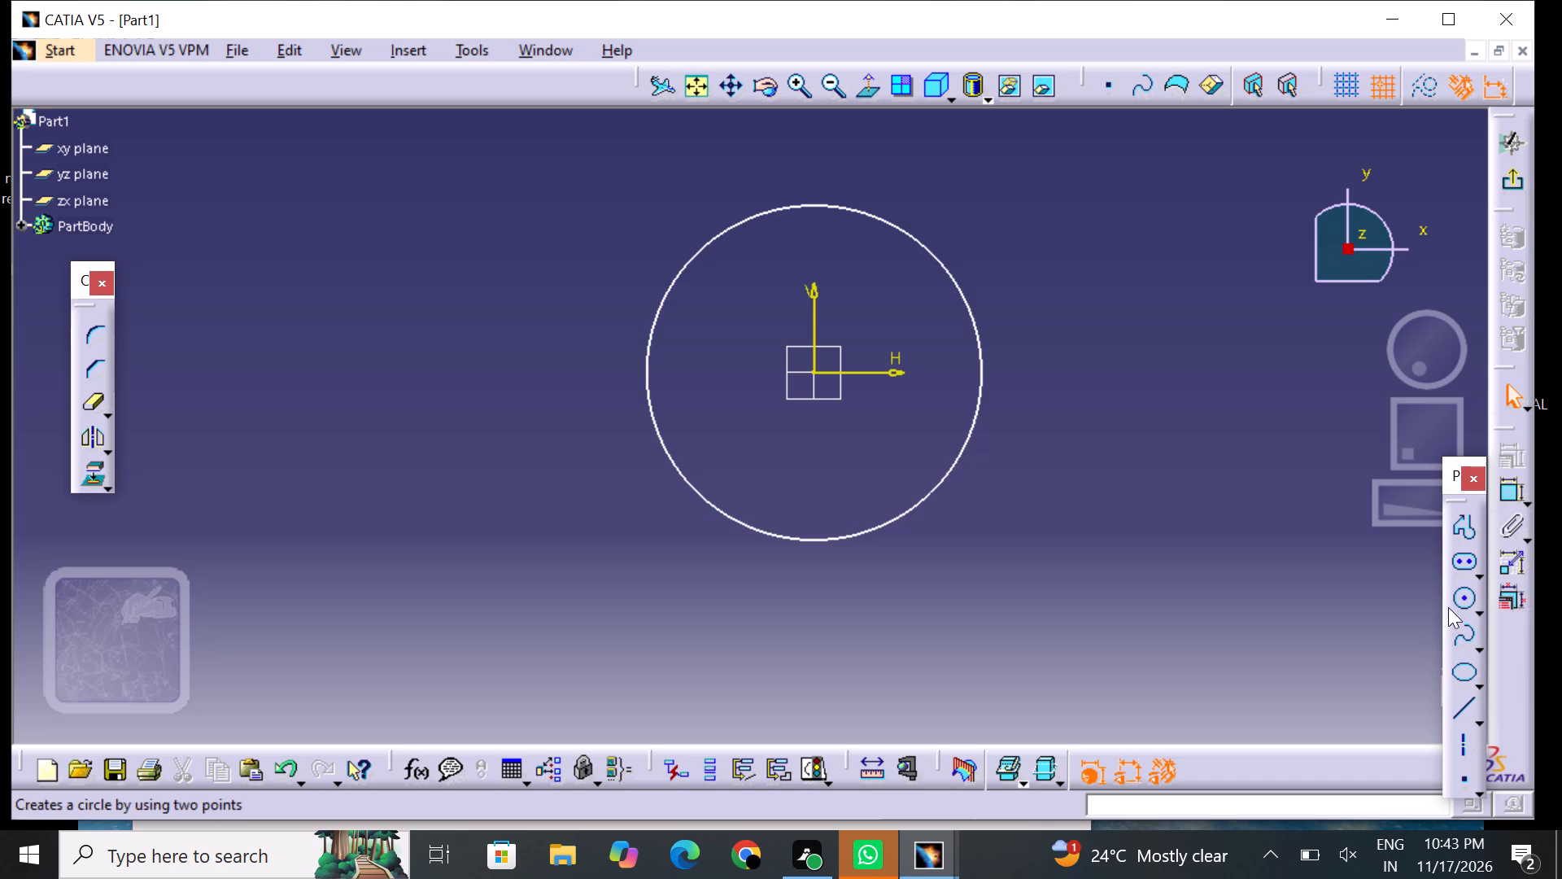
# Sketch a second, larger circle centred on the origin with a diameter of about 160 mm.
pyautogui.click(1476, 601)
pyautogui.click(1311, 627)
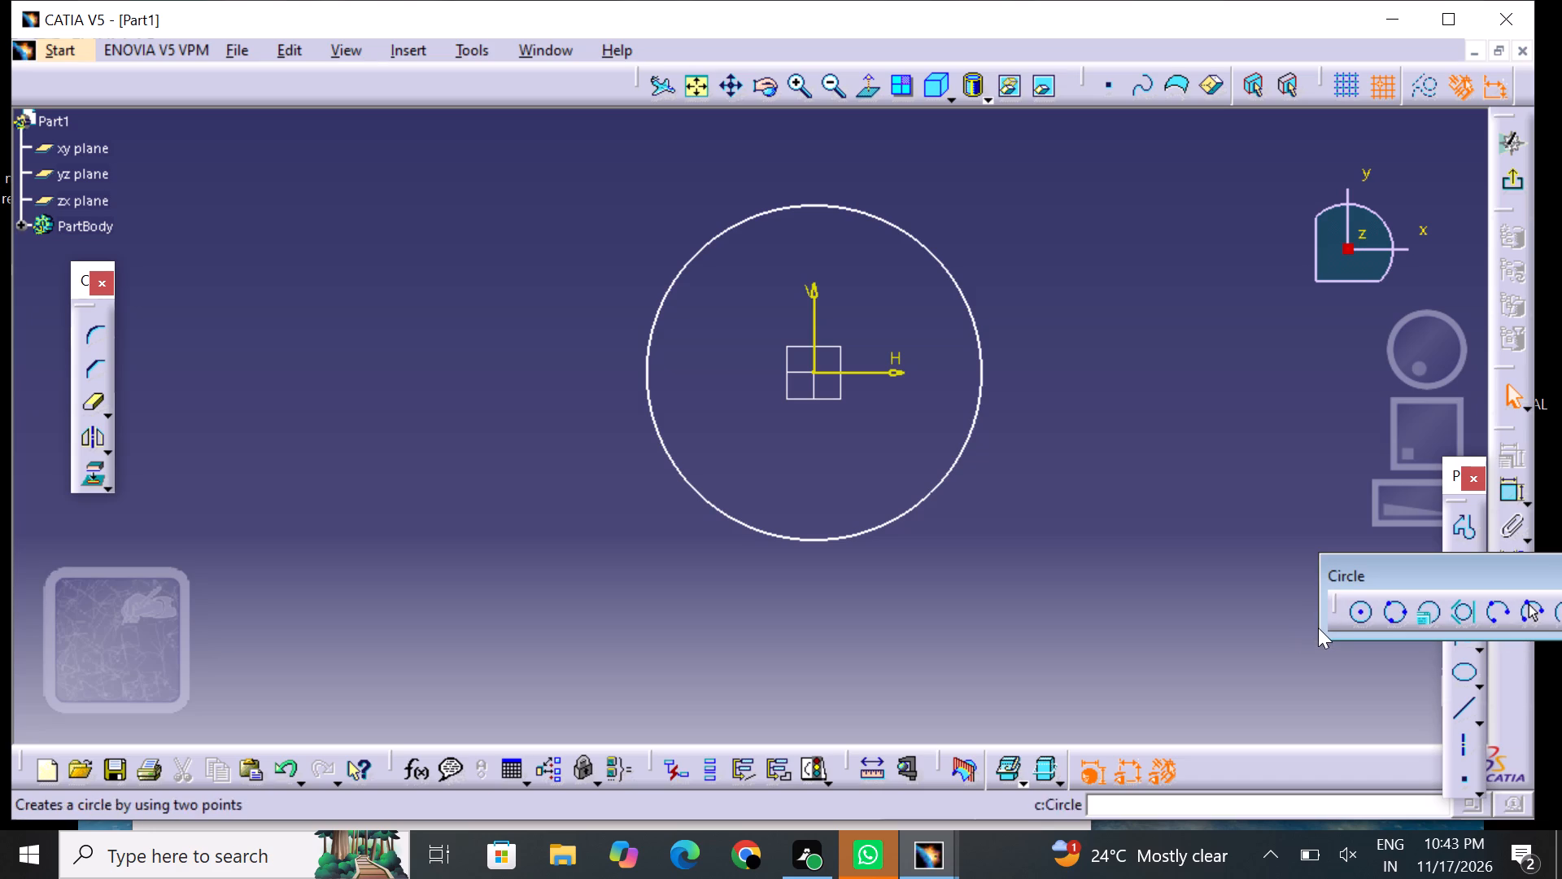
pyautogui.click(1356, 616)
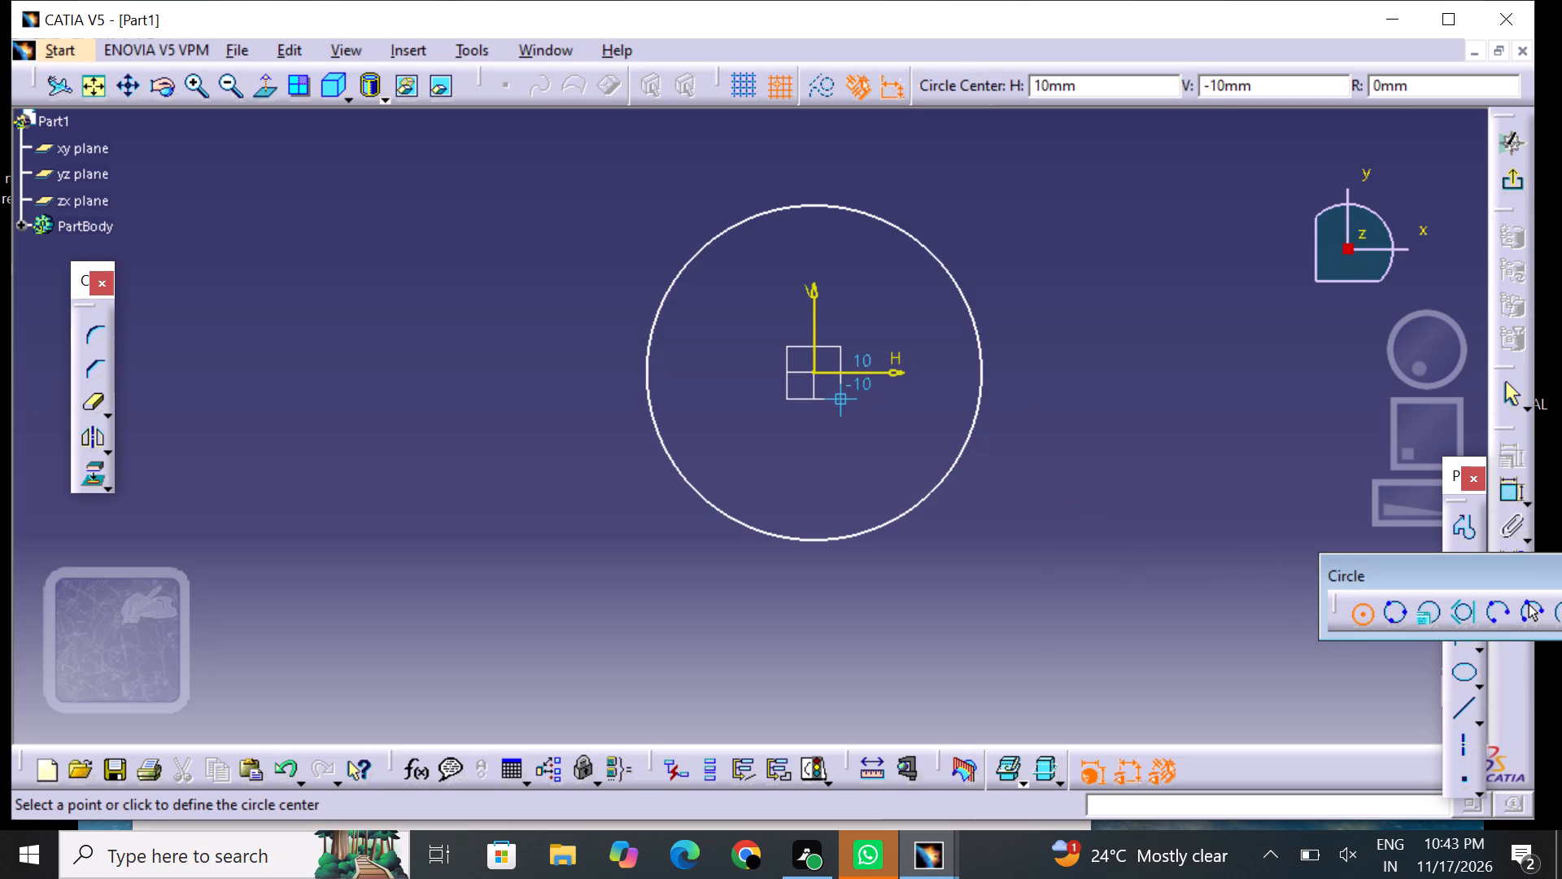
pyautogui.click(818, 378)
pyautogui.click(1015, 365)
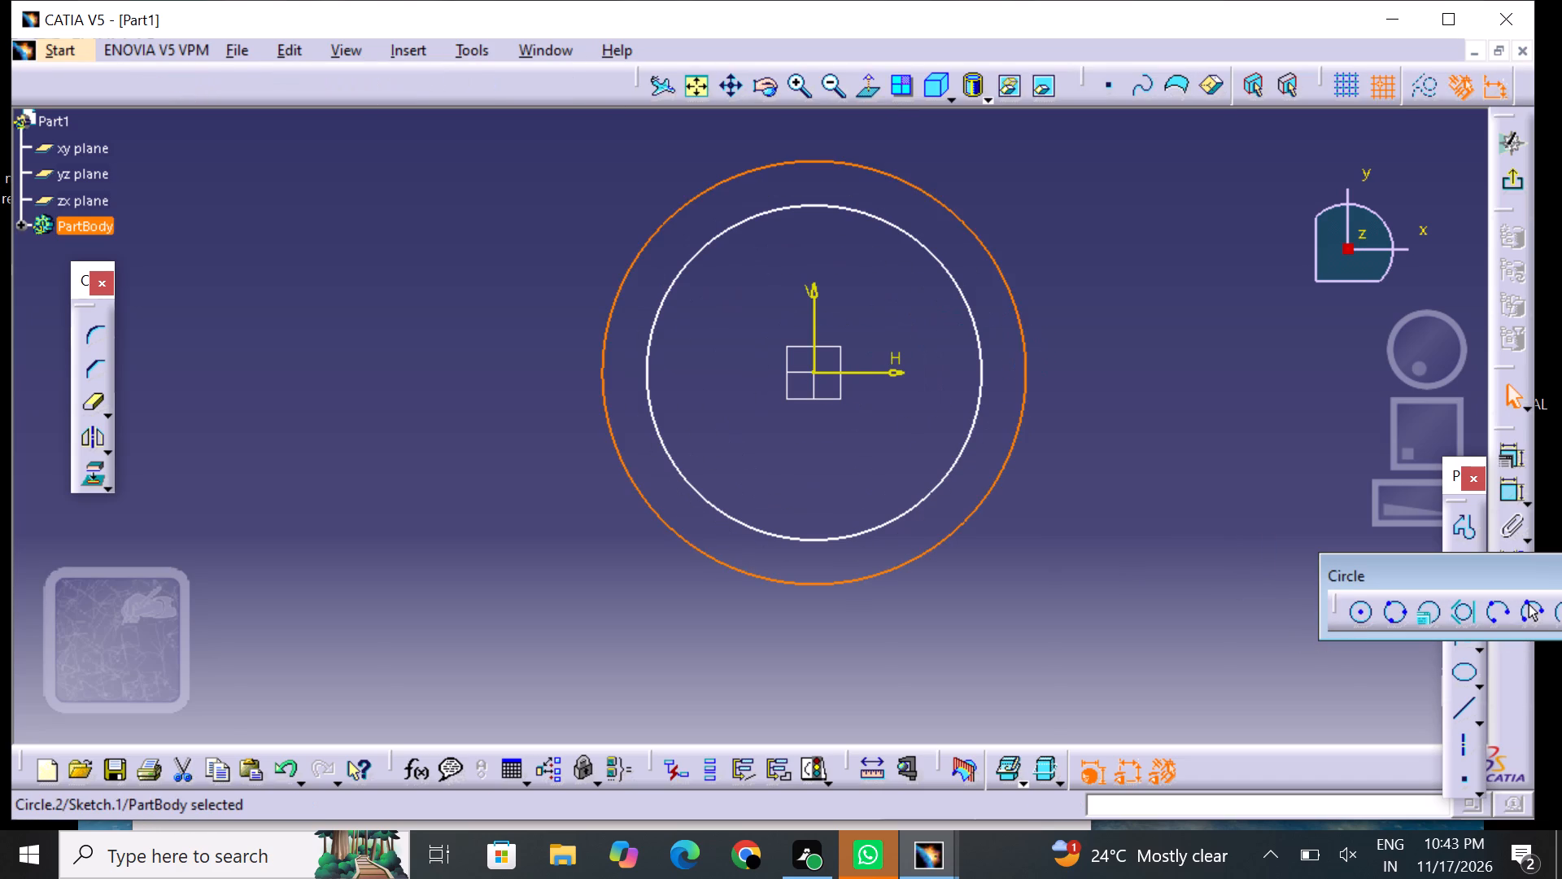
pyautogui.moveTo(1054, 360); pyautogui.dragTo(984, 390, button='middle')
pyautogui.click(1041, 406)
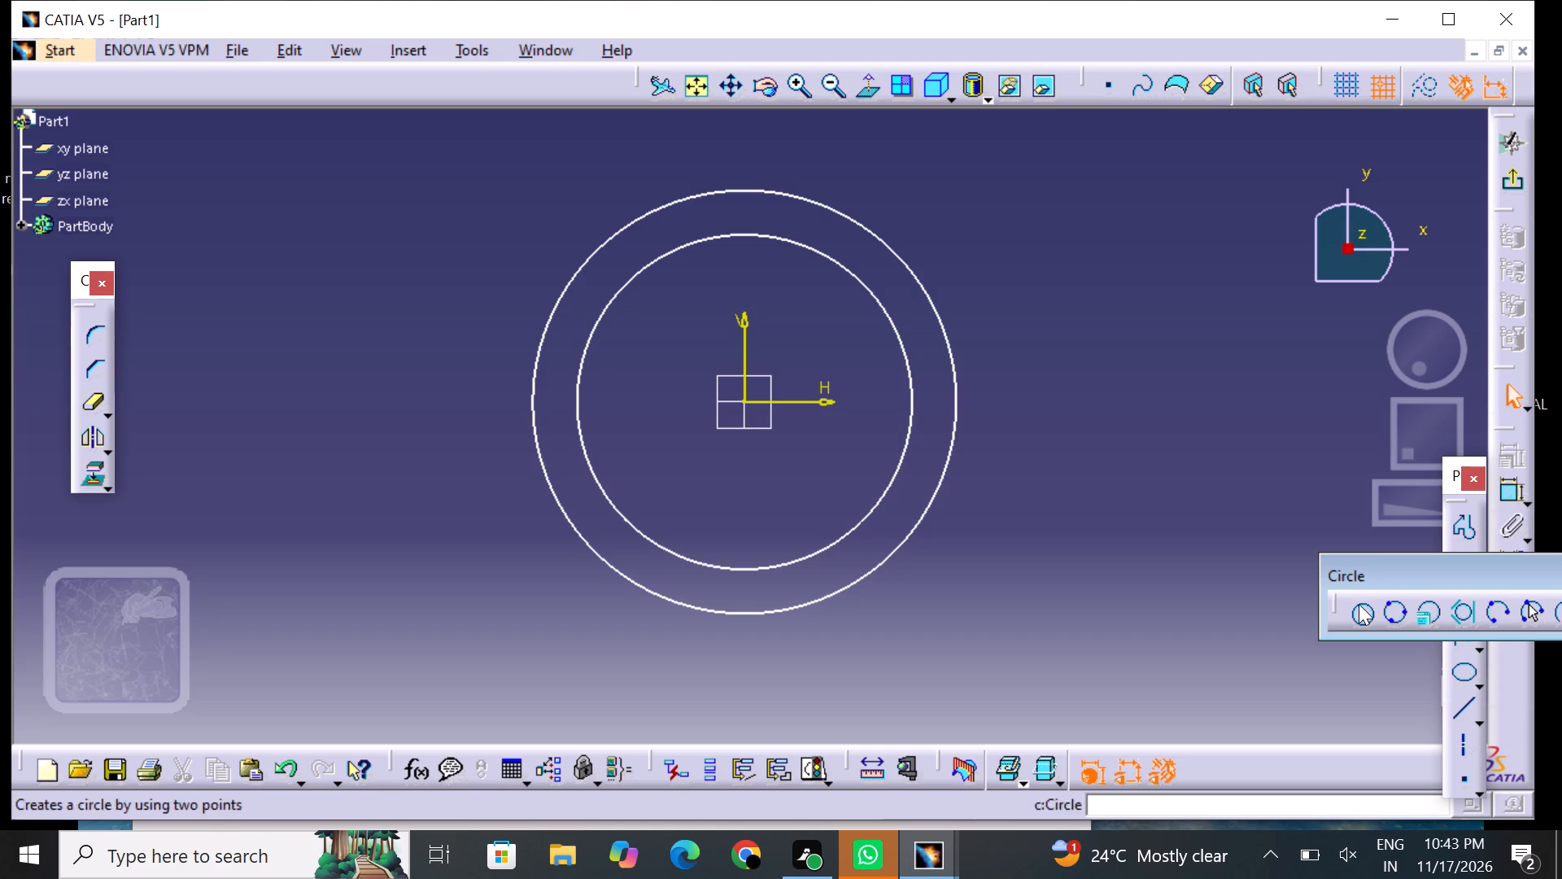
# Dimension the outer circle and set its diameter to 80 mm.
pyautogui.moveTo(1384, 565); pyautogui.dragTo(1326, 203)
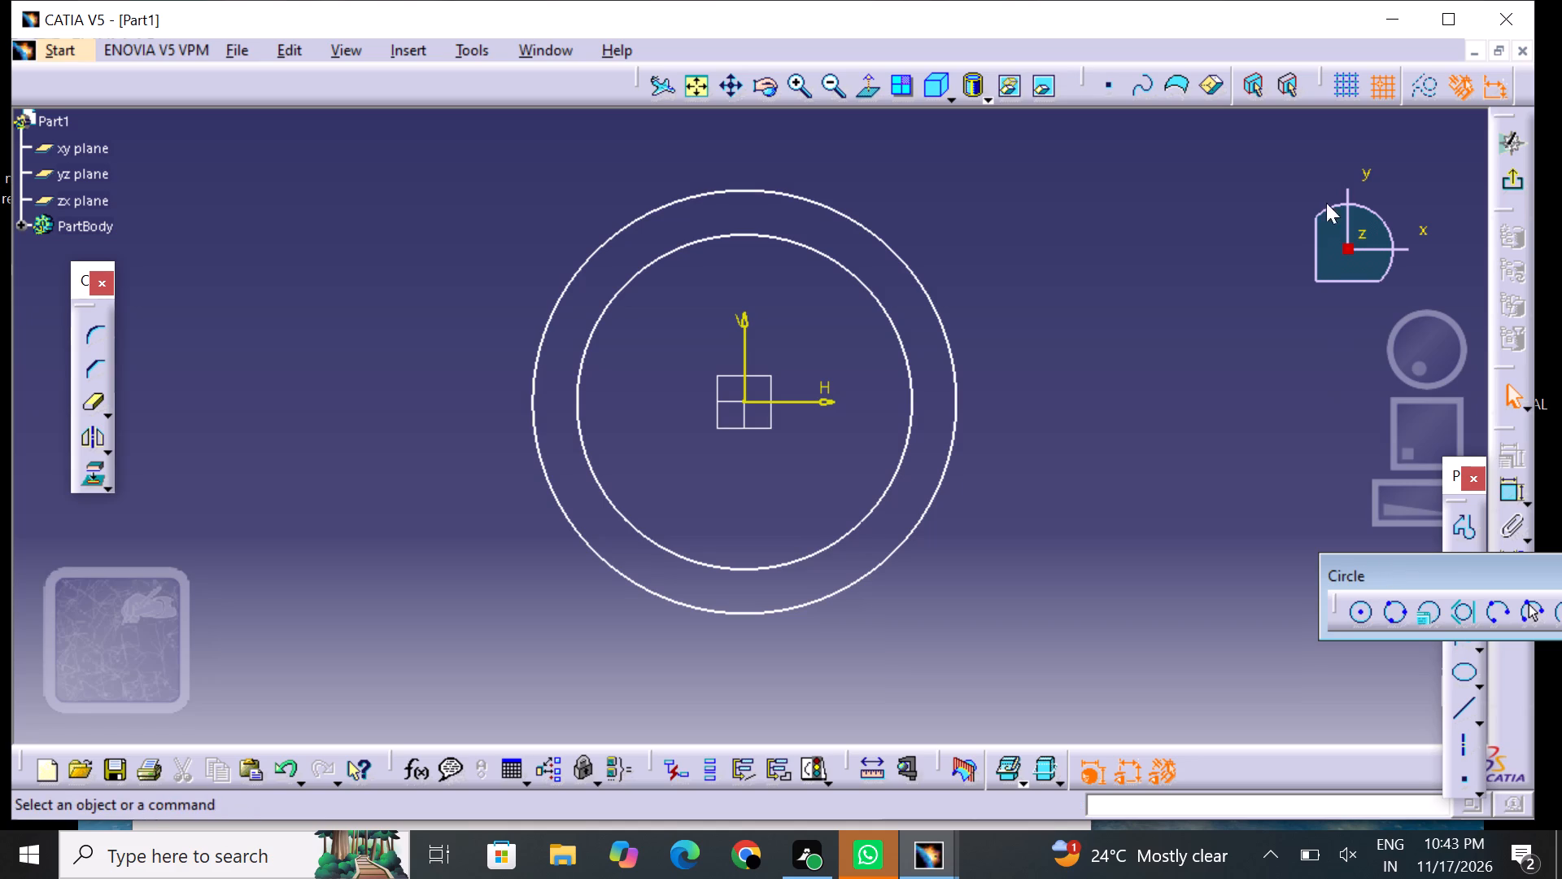
pyautogui.moveTo(1326, 203); pyautogui.dragTo(1353, 179)
pyautogui.moveTo(1410, 199); pyautogui.dragTo(1420, 313)
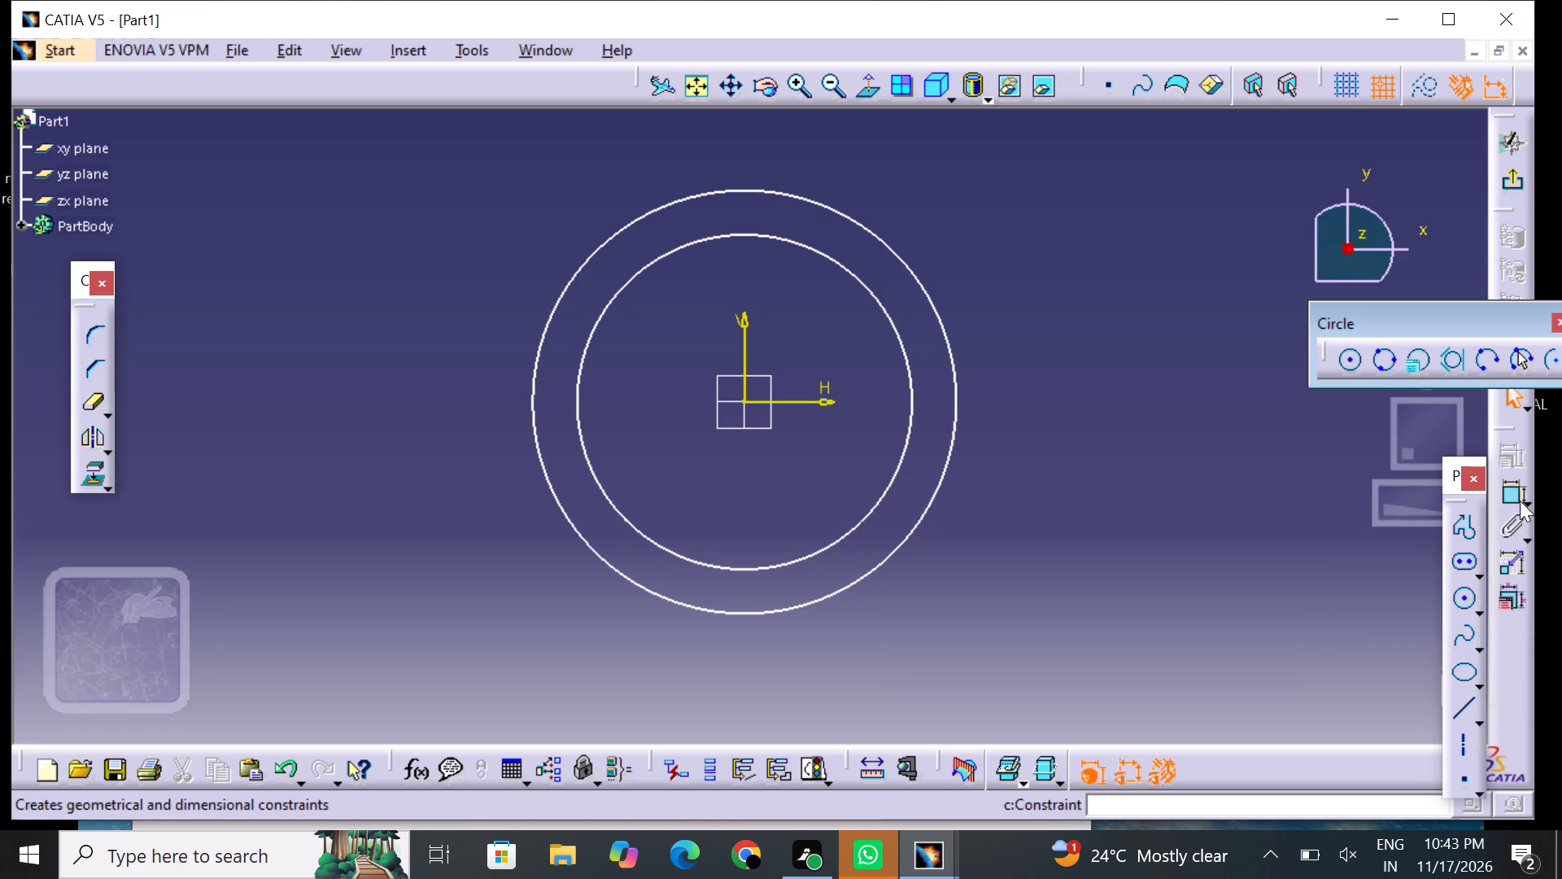
pyautogui.click(1511, 502)
pyautogui.click(939, 318)
pyautogui.click(1012, 251)
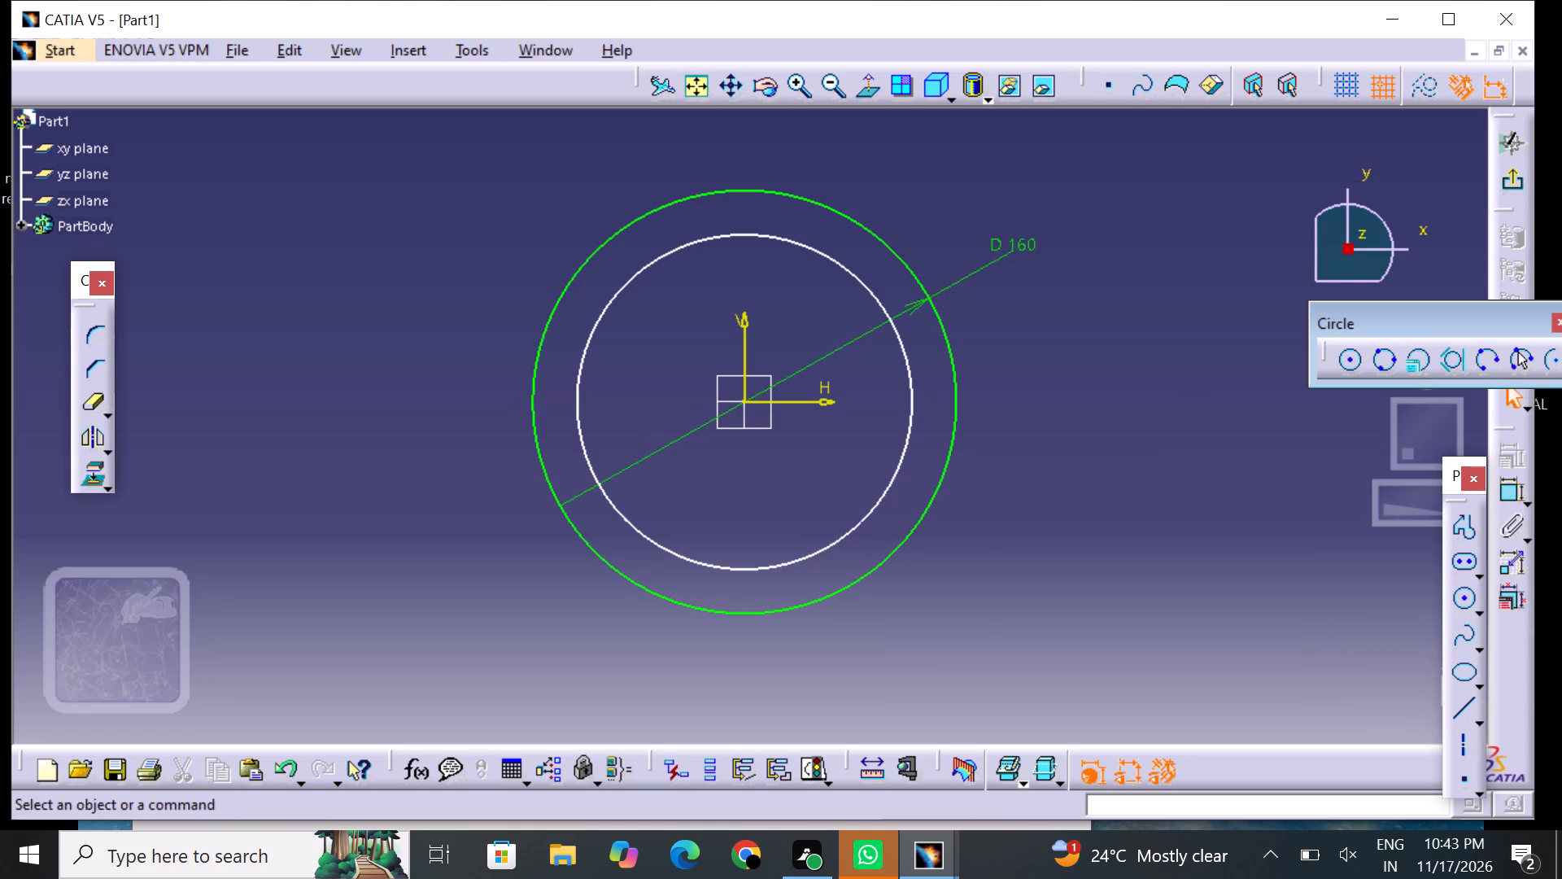
pyautogui.doubleClick(1013, 247)
pyautogui.press('BackSpace')
pyautogui.write('80')
pyautogui.press('Return')
pyautogui.click(967, 541)
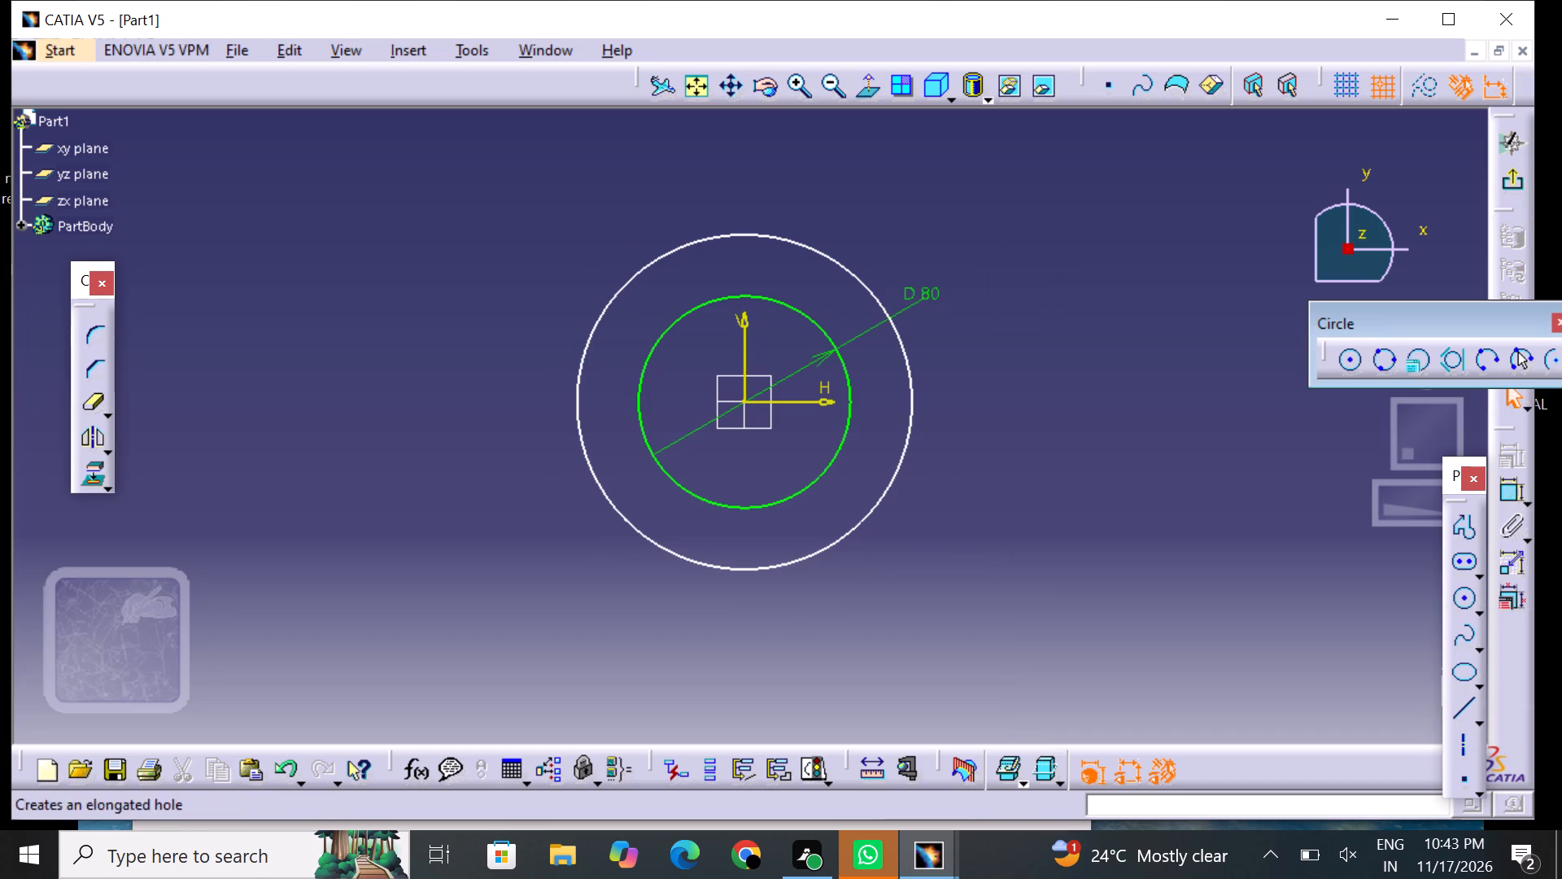
# Dimension the remaining unconstrained circle and set its diameter to 64 mm.
pyautogui.click(1503, 499)
pyautogui.click(913, 392)
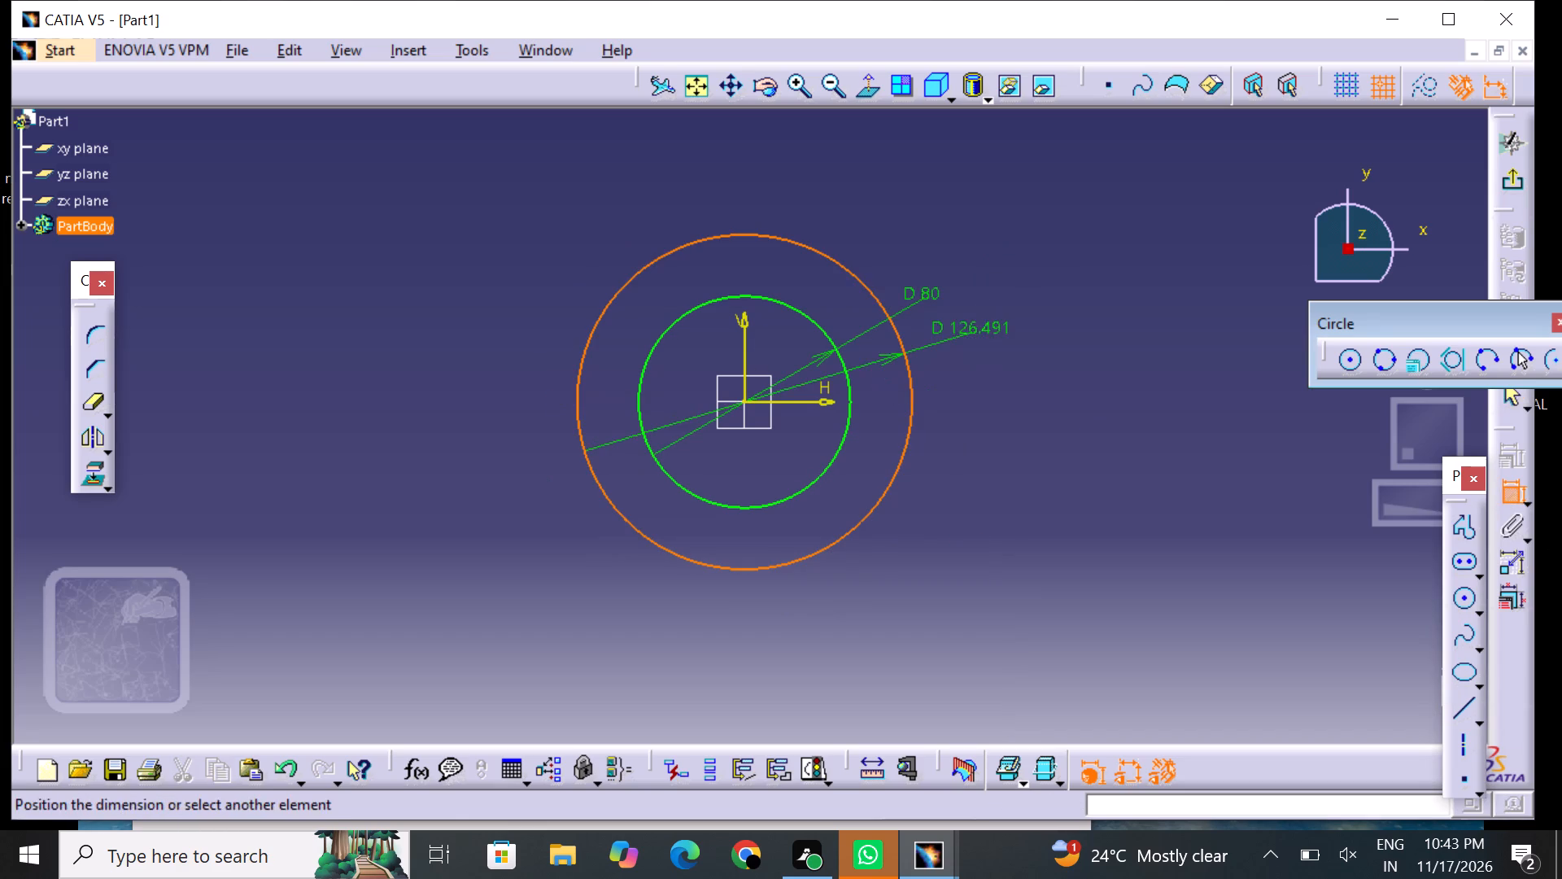
pyautogui.click(975, 326)
pyautogui.doubleClick(981, 317)
pyautogui.press('BackSpace')
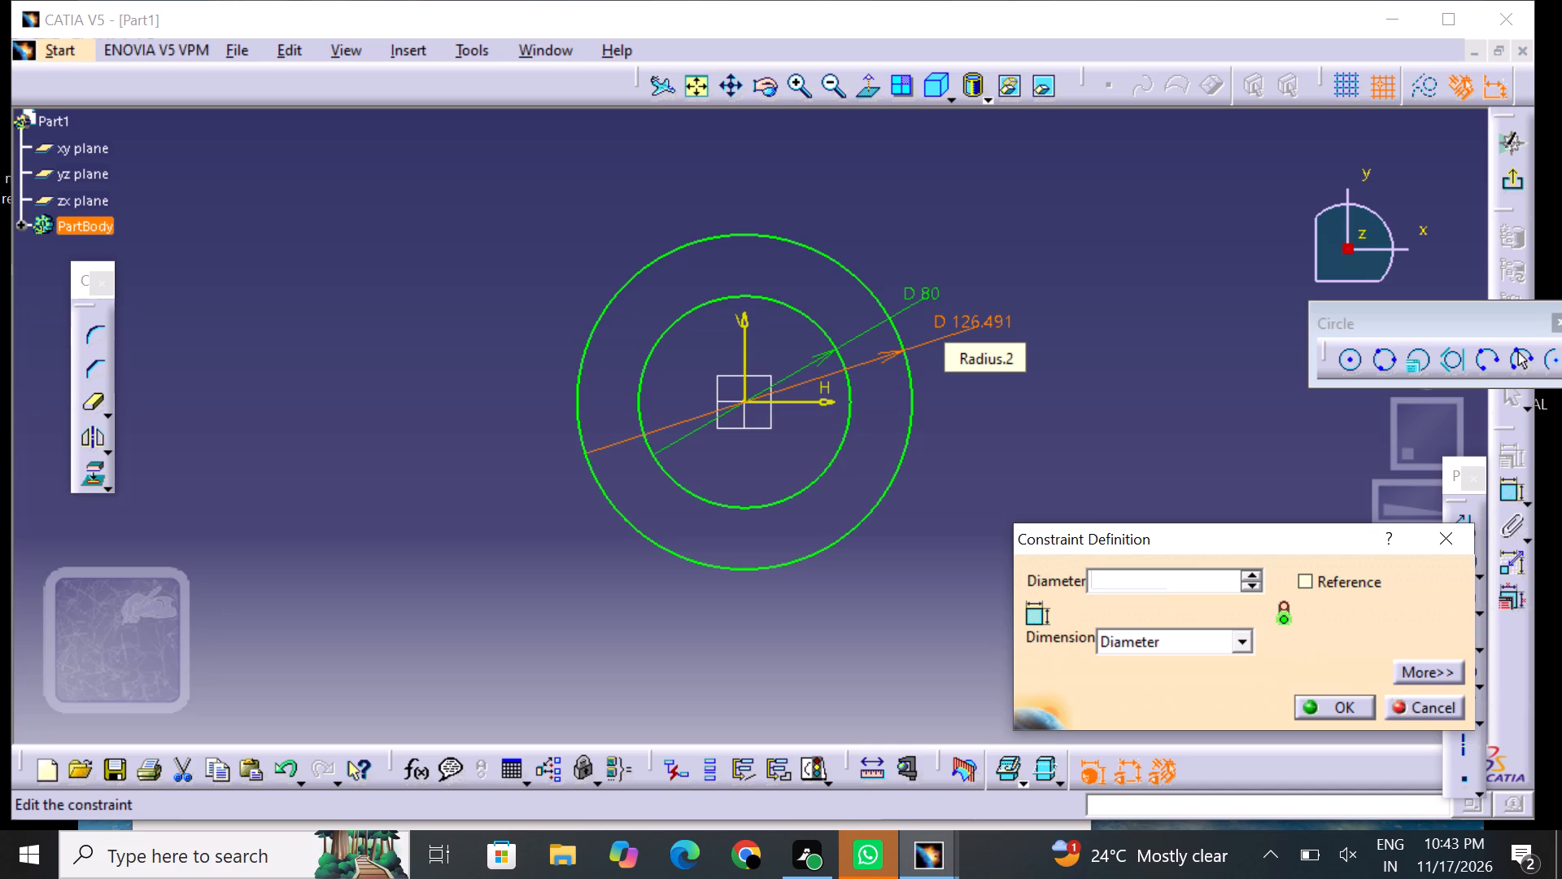
pyautogui.write('64')
pyautogui.press('Return')
pyautogui.click(919, 525)
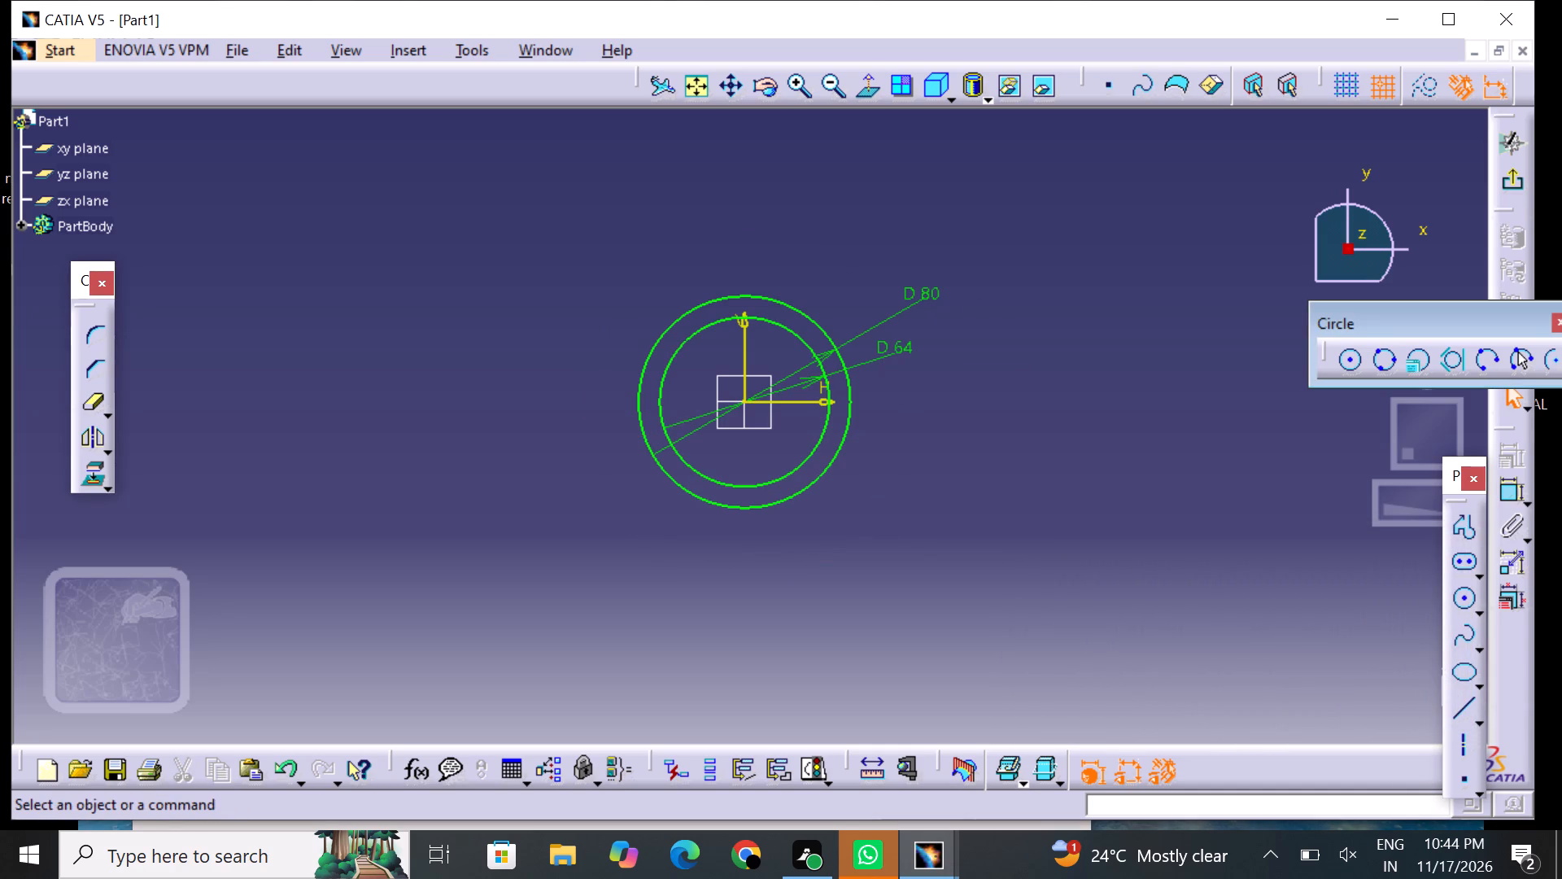
# Sketch a third circle centred on the origin, outside the other two, with a diameter of about 100 mm.
pyautogui.click(809, 81)
pyautogui.moveTo(783, 308); pyautogui.dragTo(781, 346, button='middle')
pyautogui.click(1455, 597)
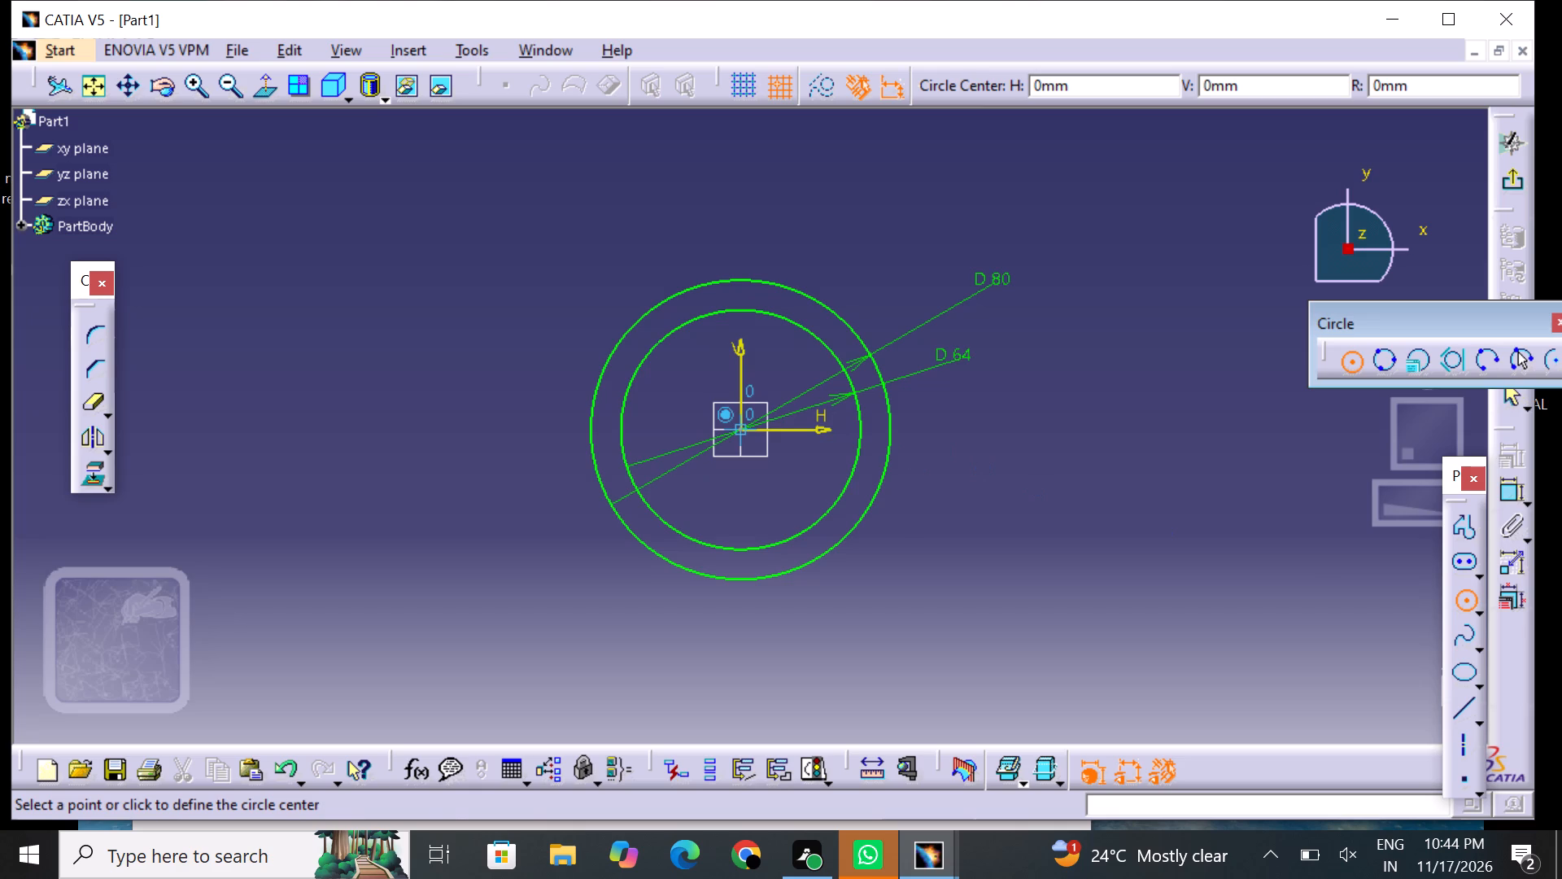
pyautogui.click(736, 428)
pyautogui.click(887, 306)
pyautogui.click(1023, 488)
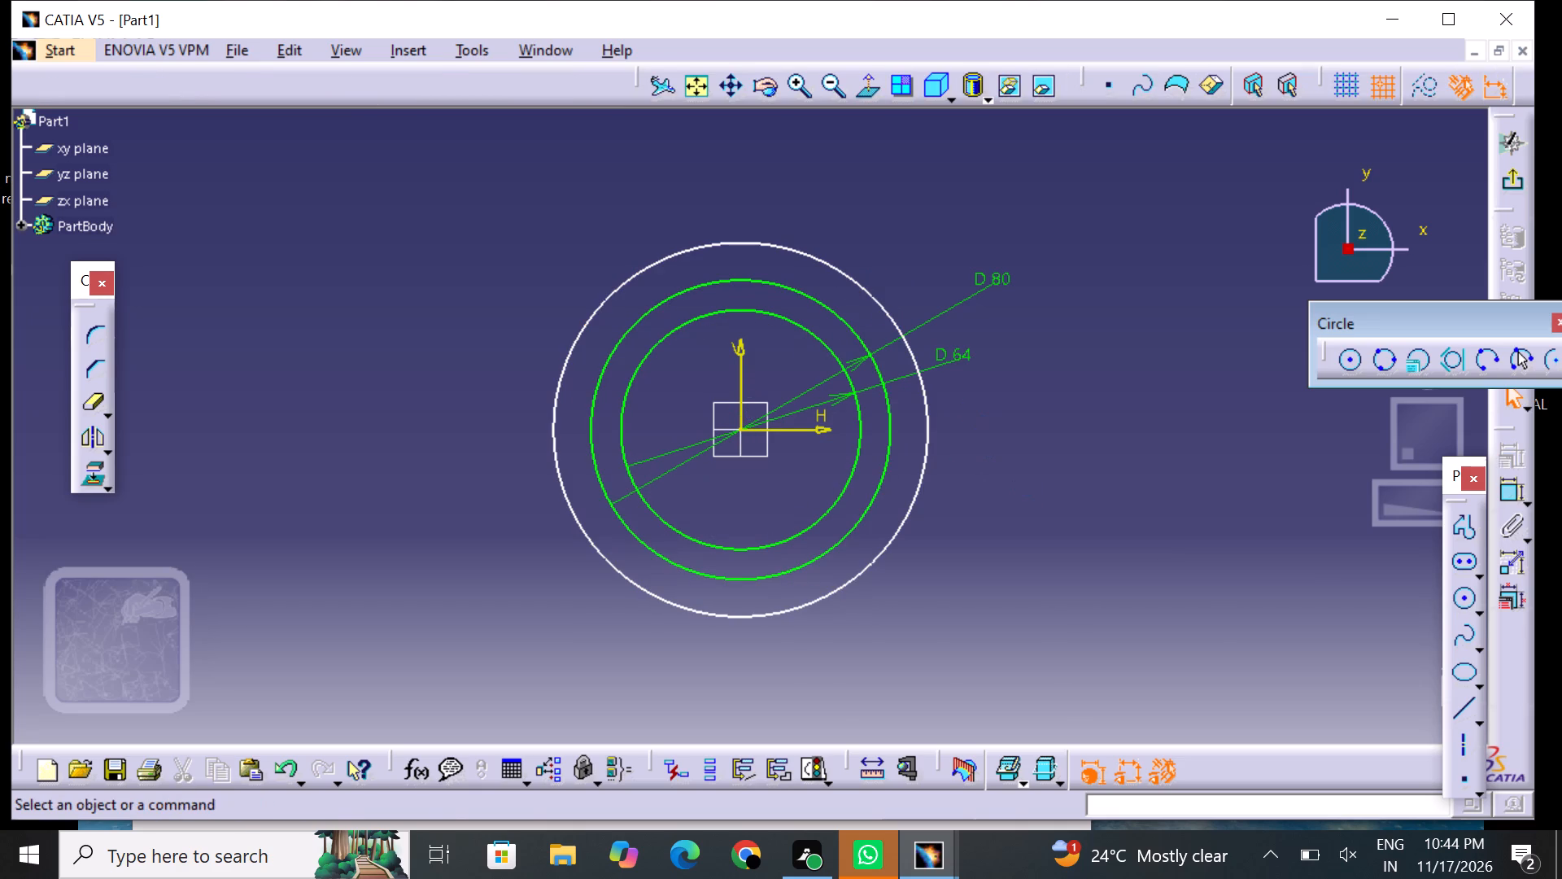
# Dimension the third circle and set its diameter to 42 mm.
pyautogui.click(1510, 492)
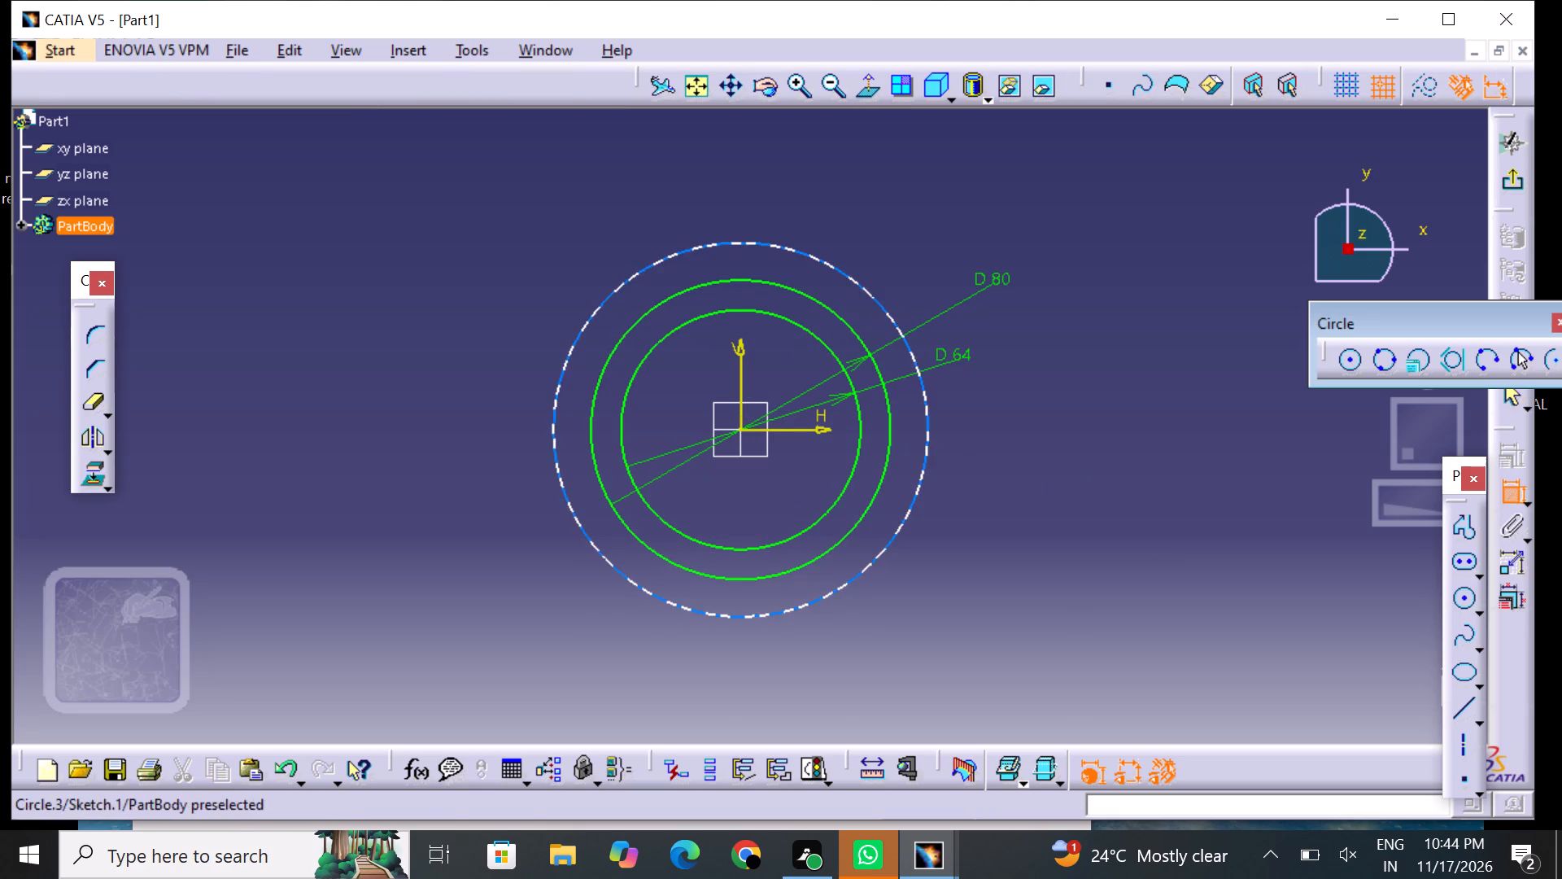
pyautogui.click(932, 454)
pyautogui.click(996, 500)
pyautogui.click(977, 483)
pyautogui.moveTo(974, 483); pyautogui.dragTo(974, 495)
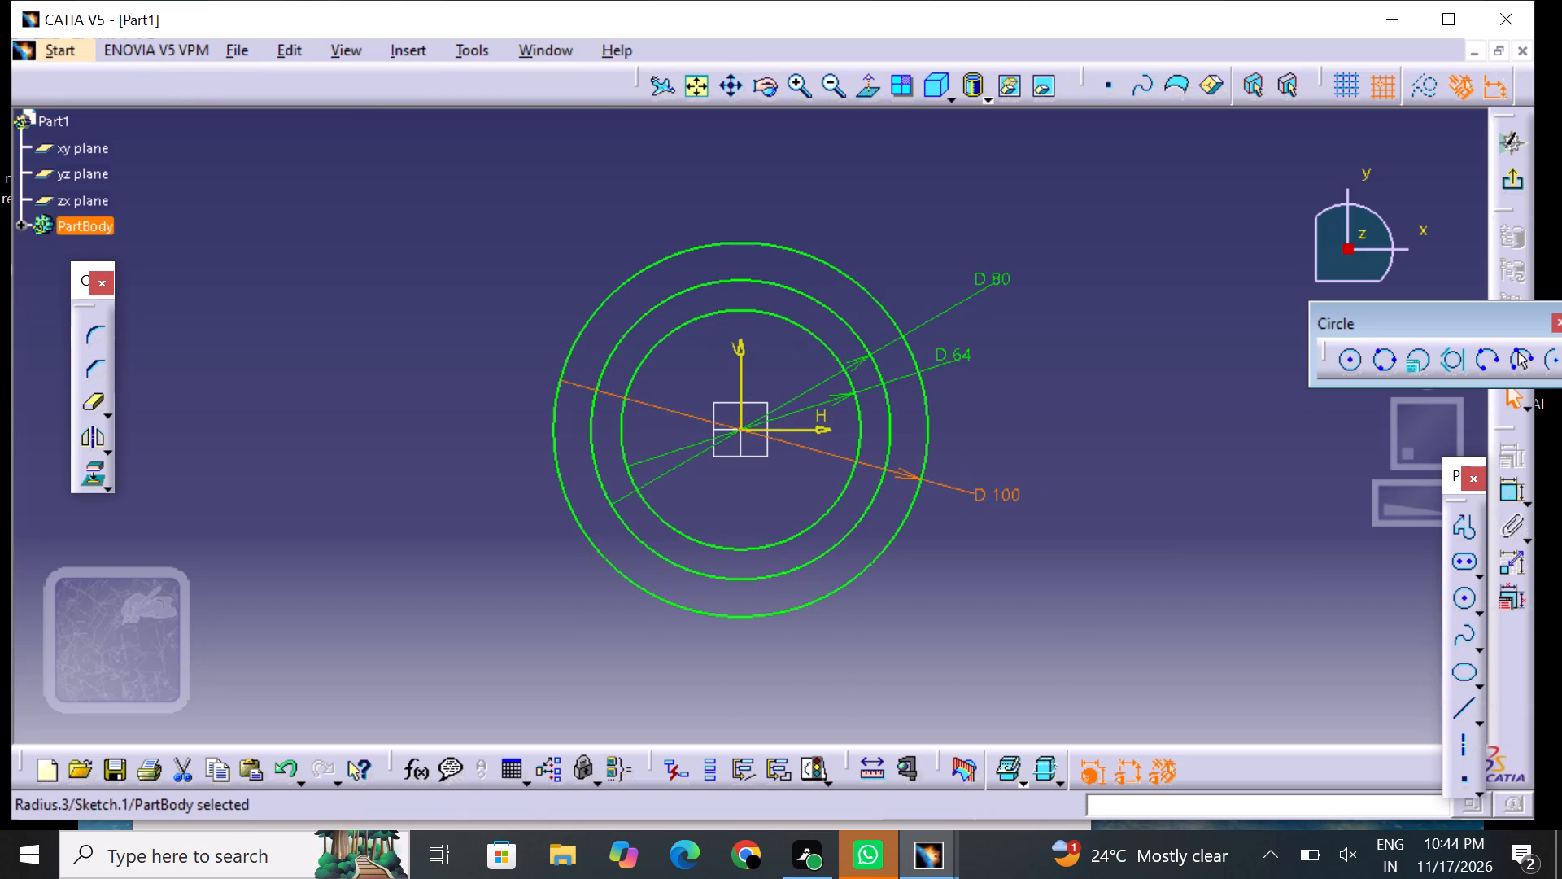
pyautogui.click(979, 503)
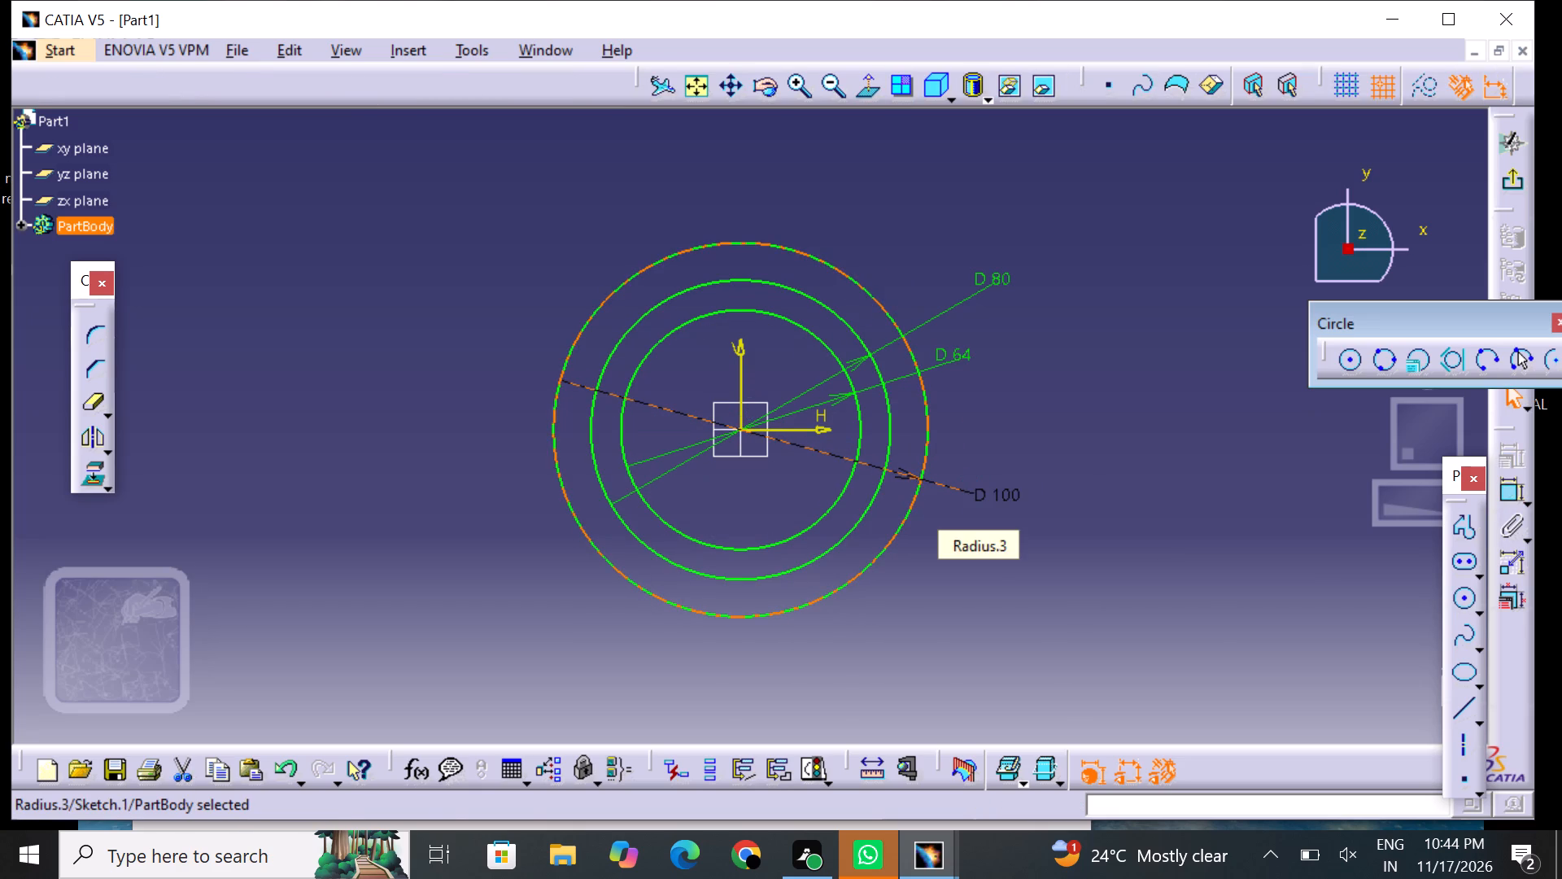
pyautogui.doubleClick(984, 496)
pyautogui.press('BackSpace')
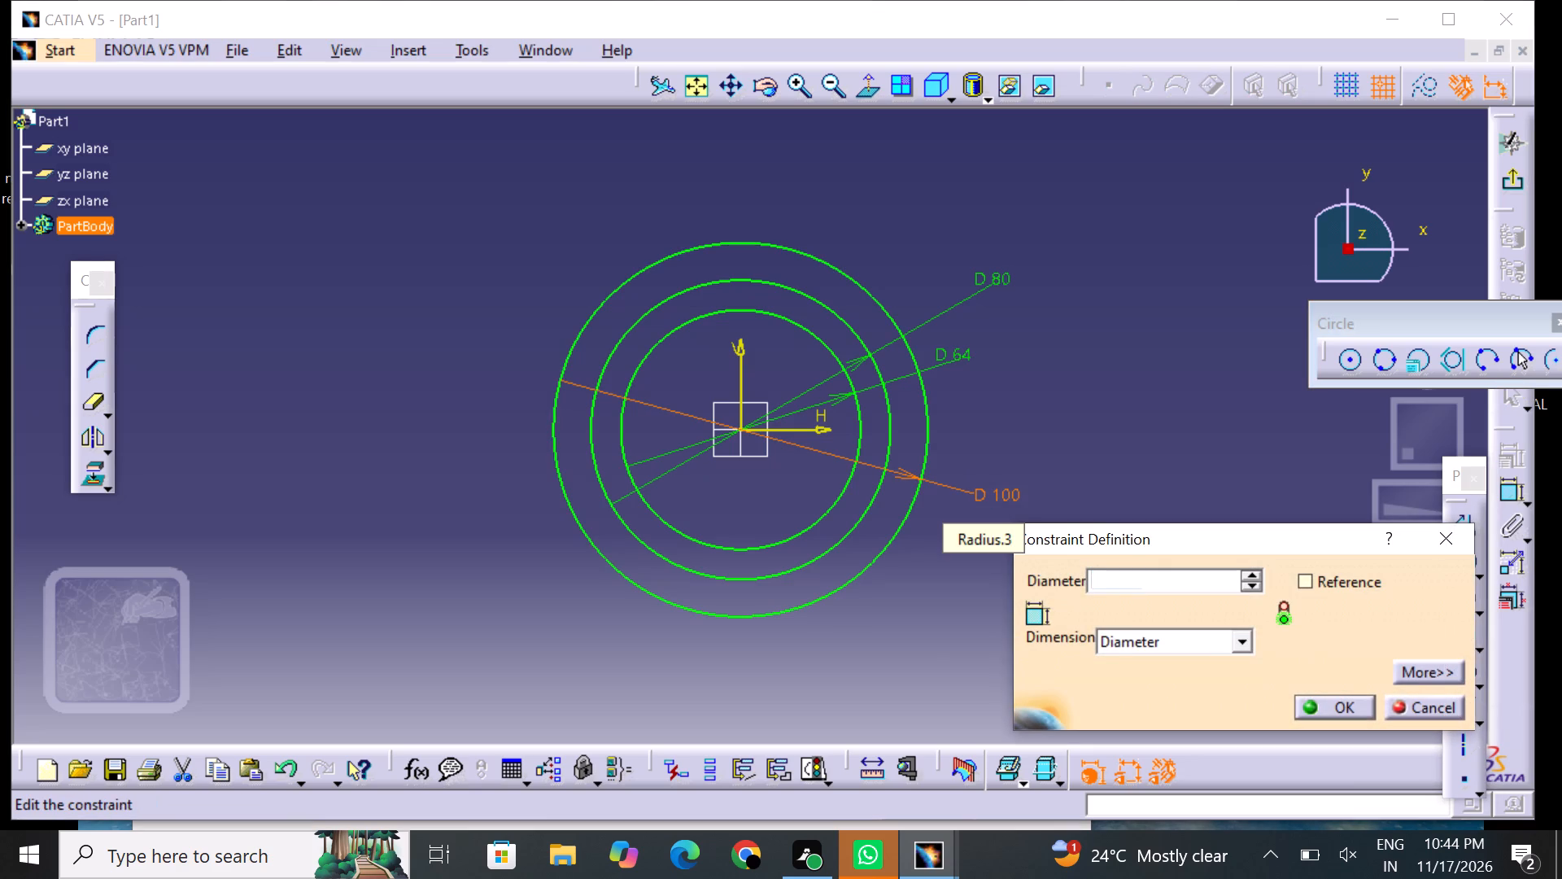
pyautogui.write('42')
pyautogui.press('Return')
pyautogui.click(1080, 466)
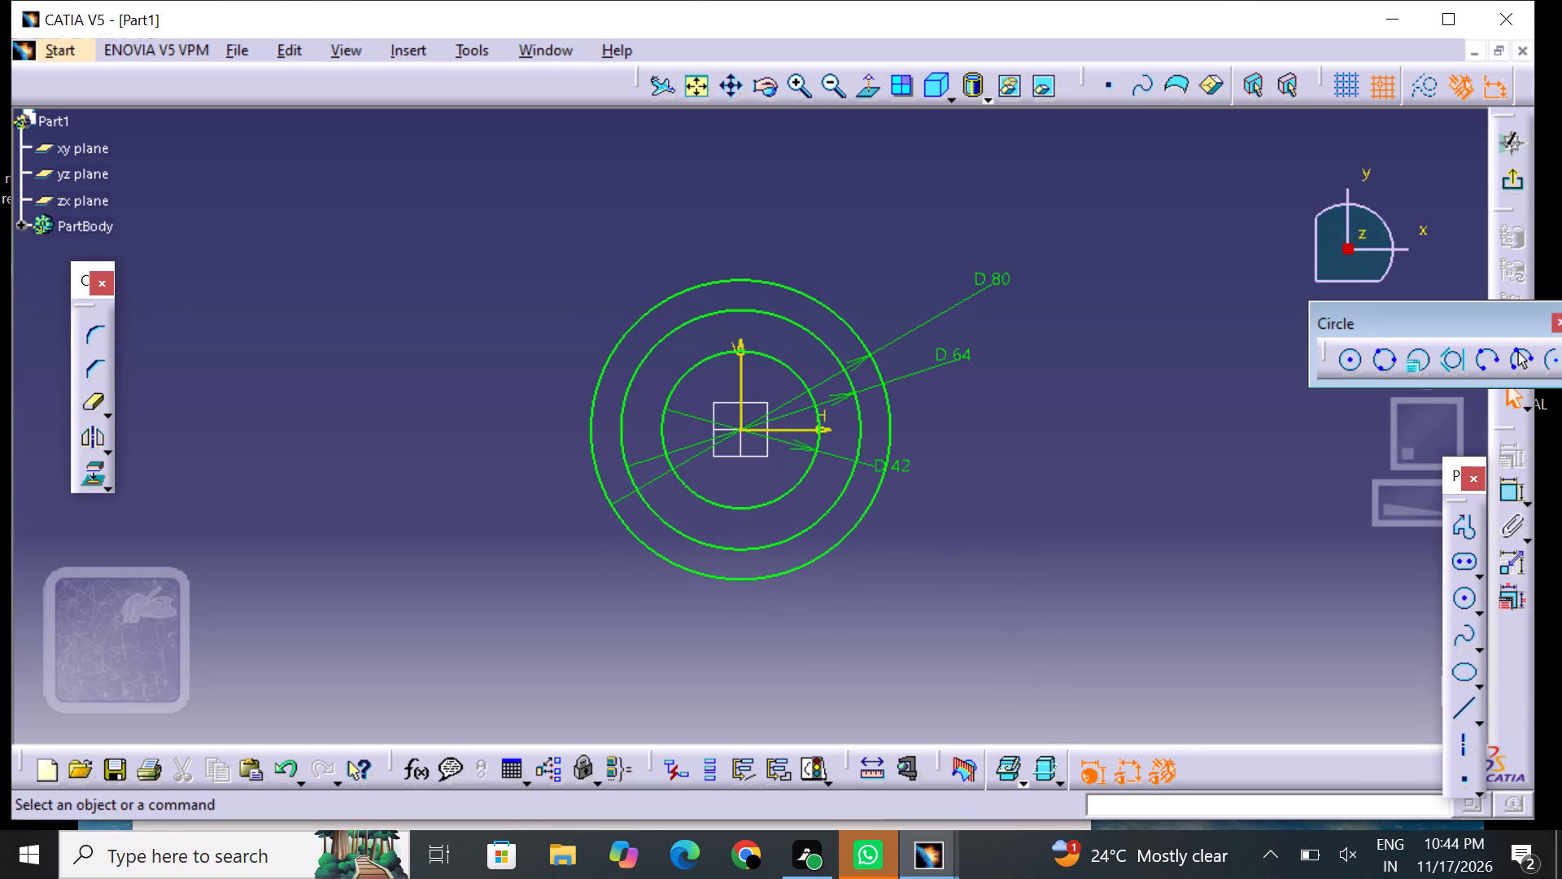
# Draw a horizontal construction axis about 140 mm long through the origin, extending past the outer circle on both sides.
pyautogui.moveTo(949, 519); pyautogui.dragTo(943, 496, button='middle')
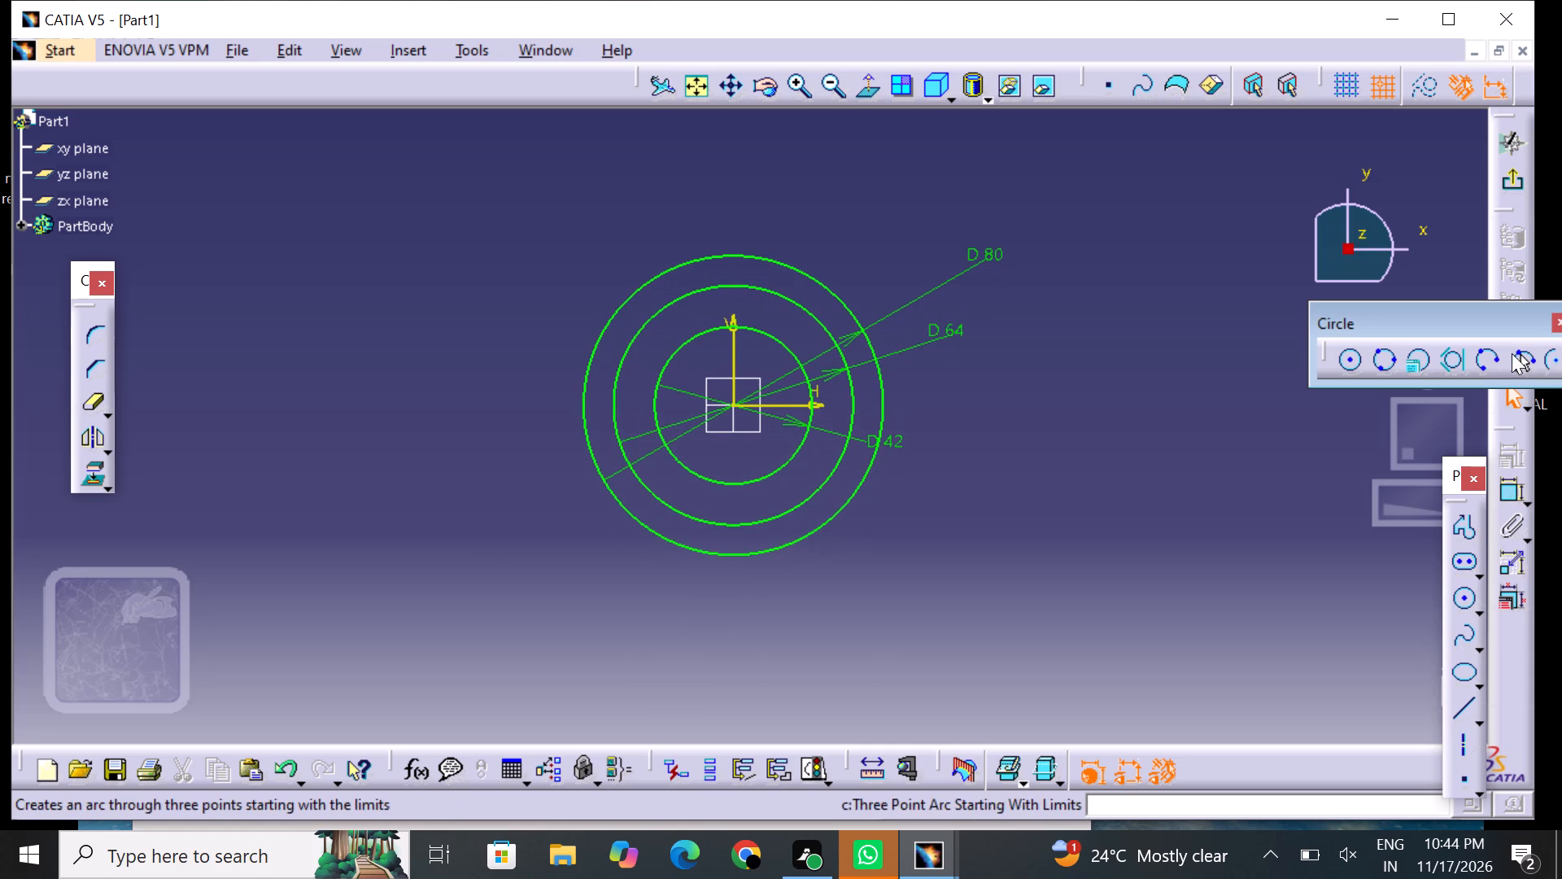
pyautogui.click(1557, 318)
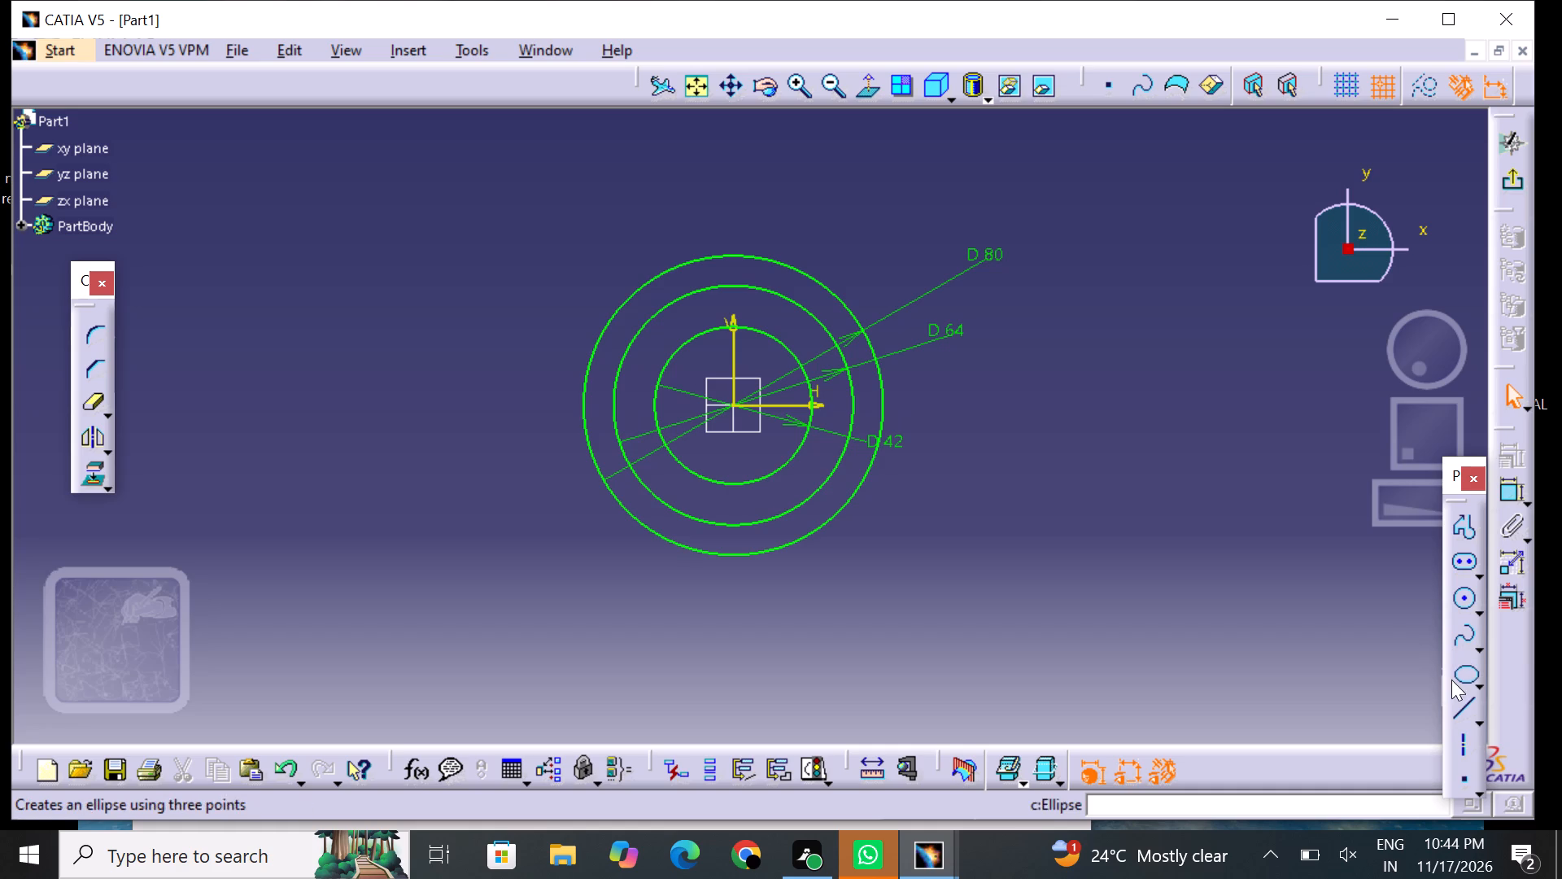
pyautogui.click(1468, 746)
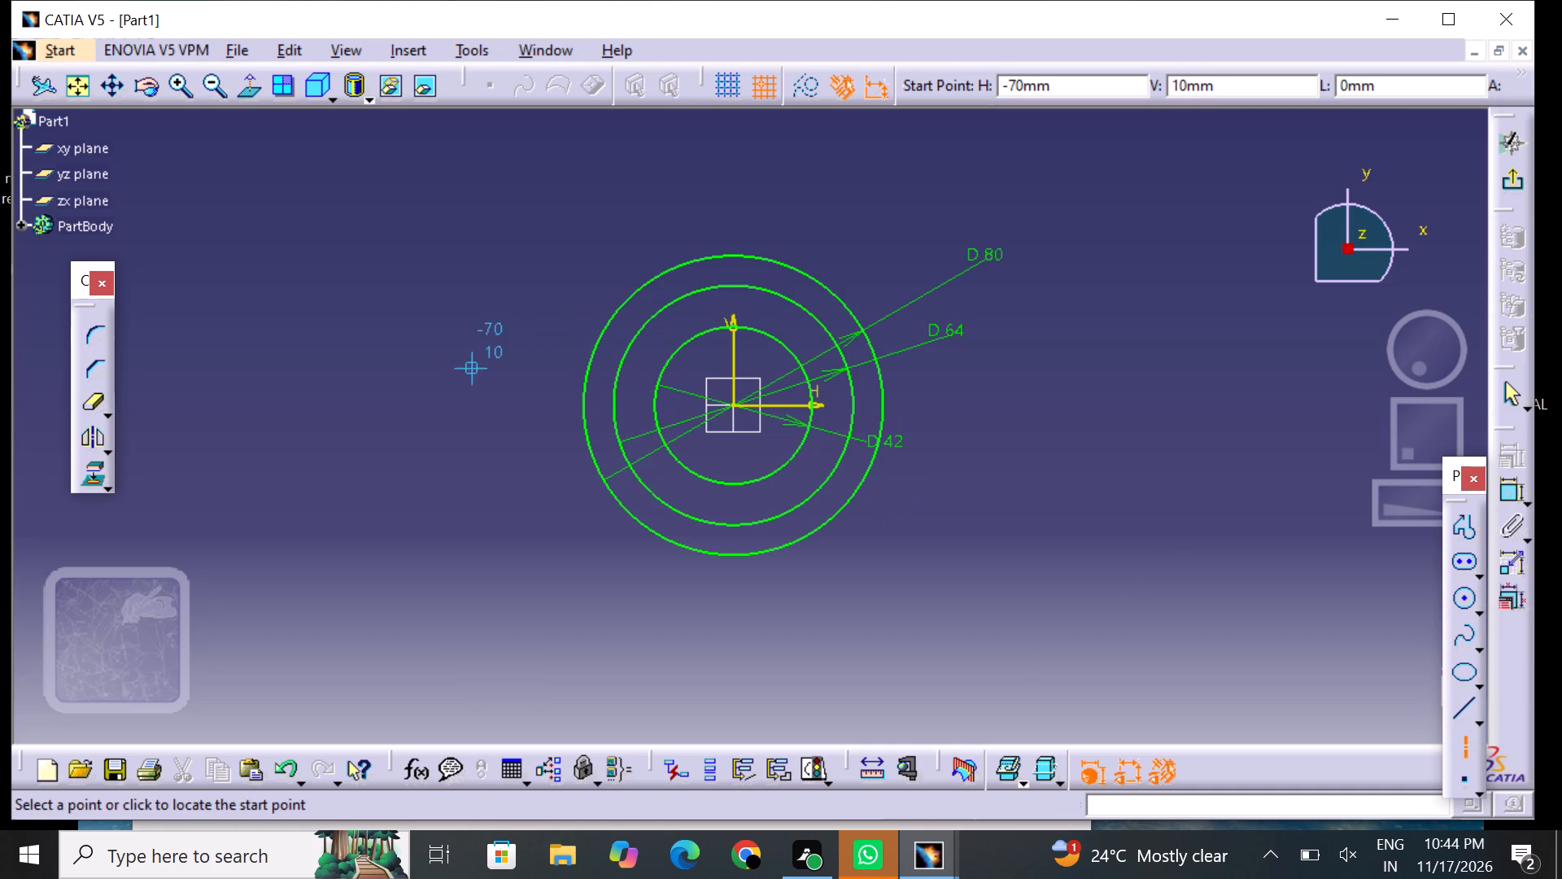
pyautogui.click(478, 408)
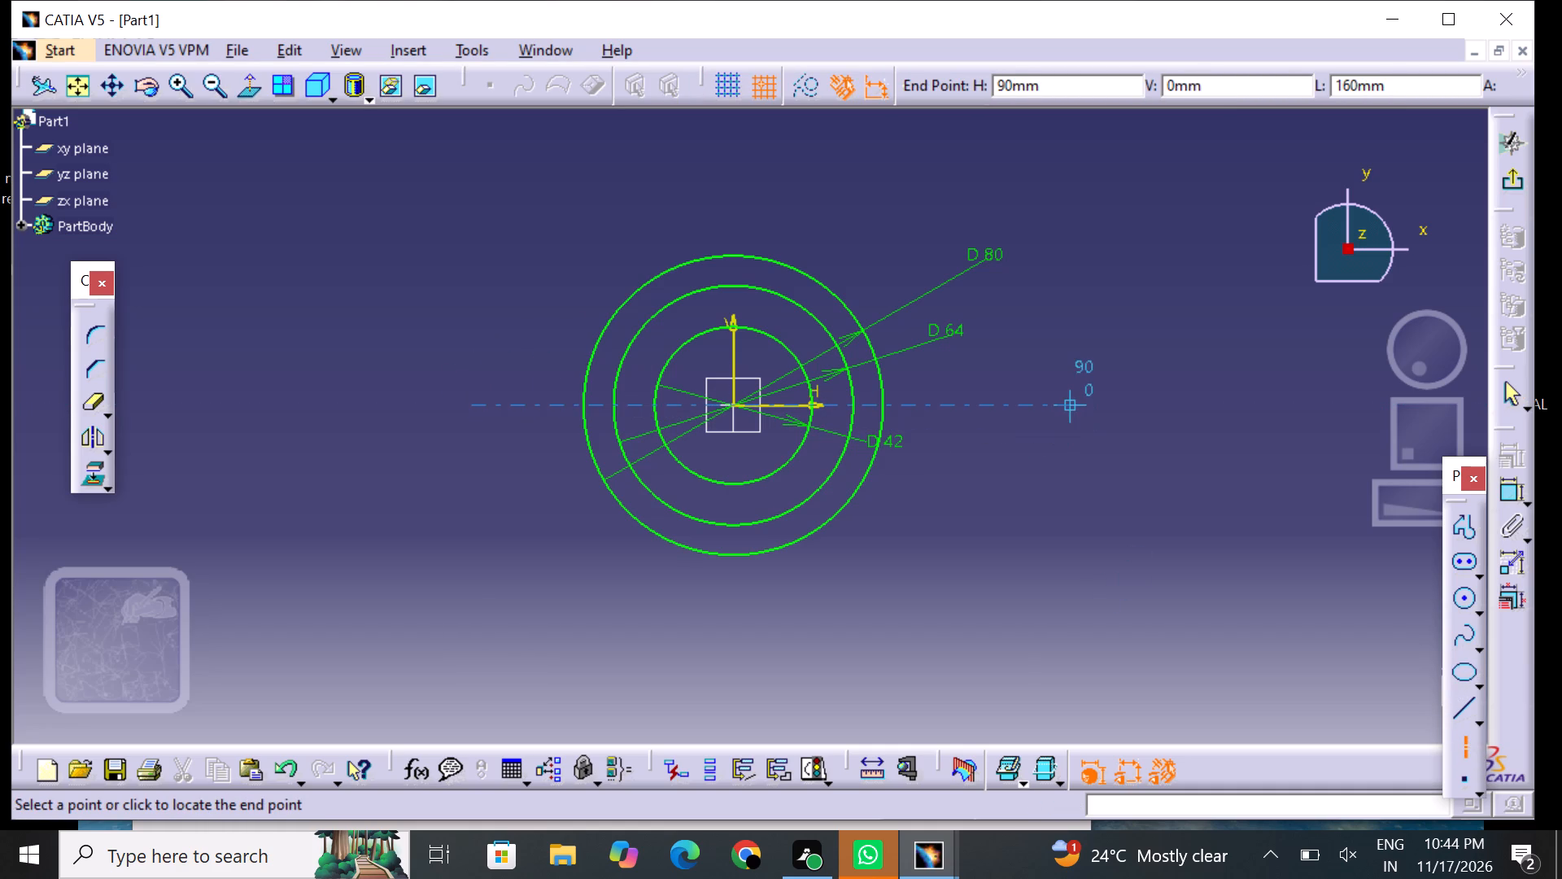
pyautogui.click(1003, 405)
pyautogui.click(1019, 483)
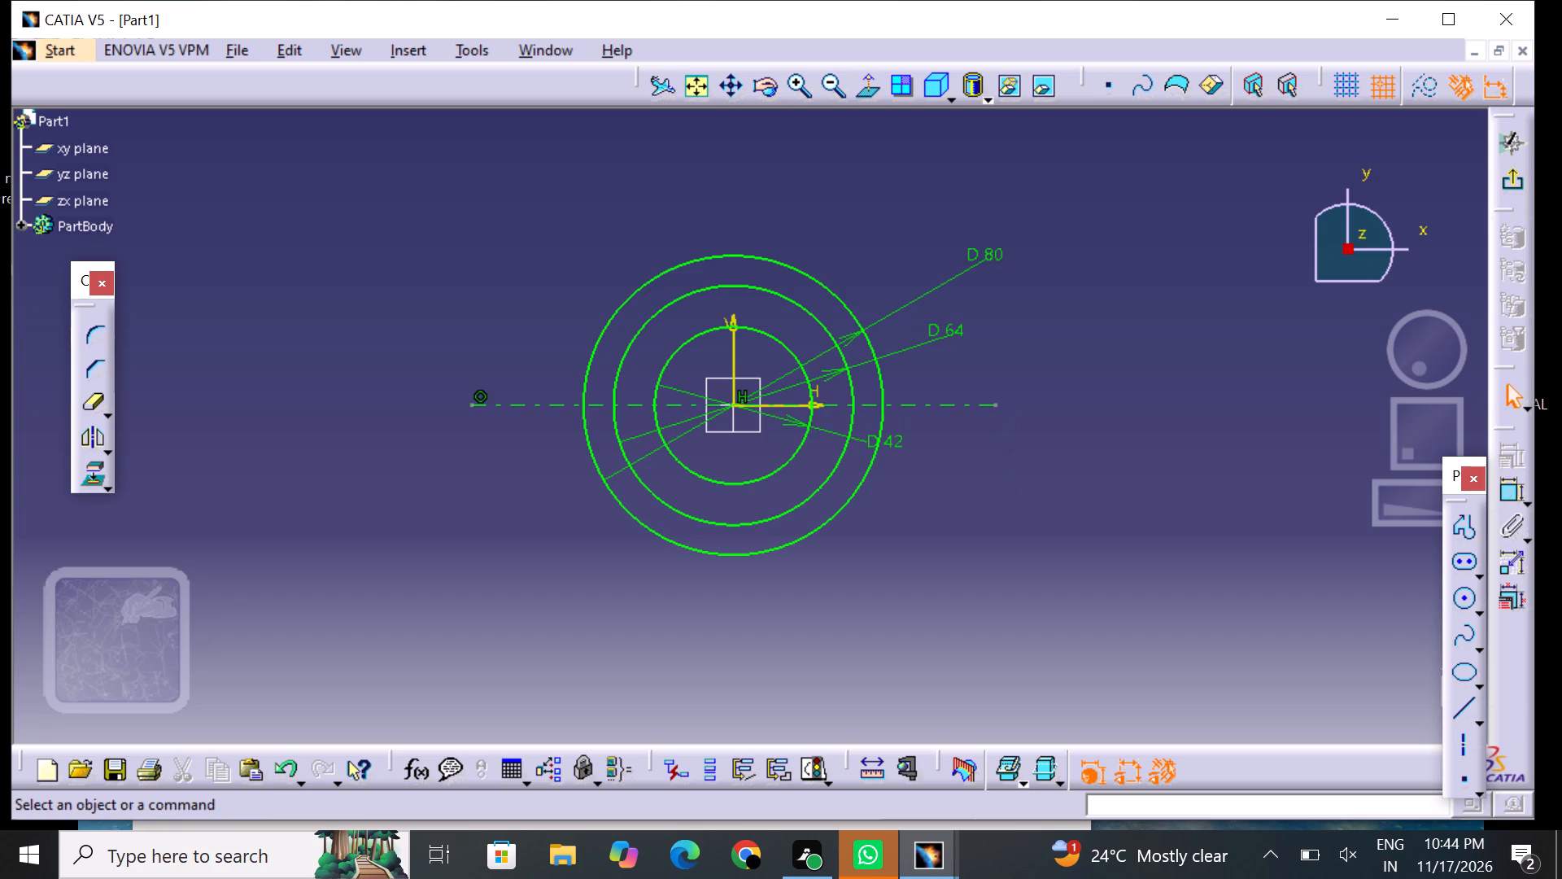
# Draw a horizontal line about 12 mm long on the axis, from the 64 mm circle inward to the 42 mm circle, on the negative H side.
pyautogui.click(1466, 707)
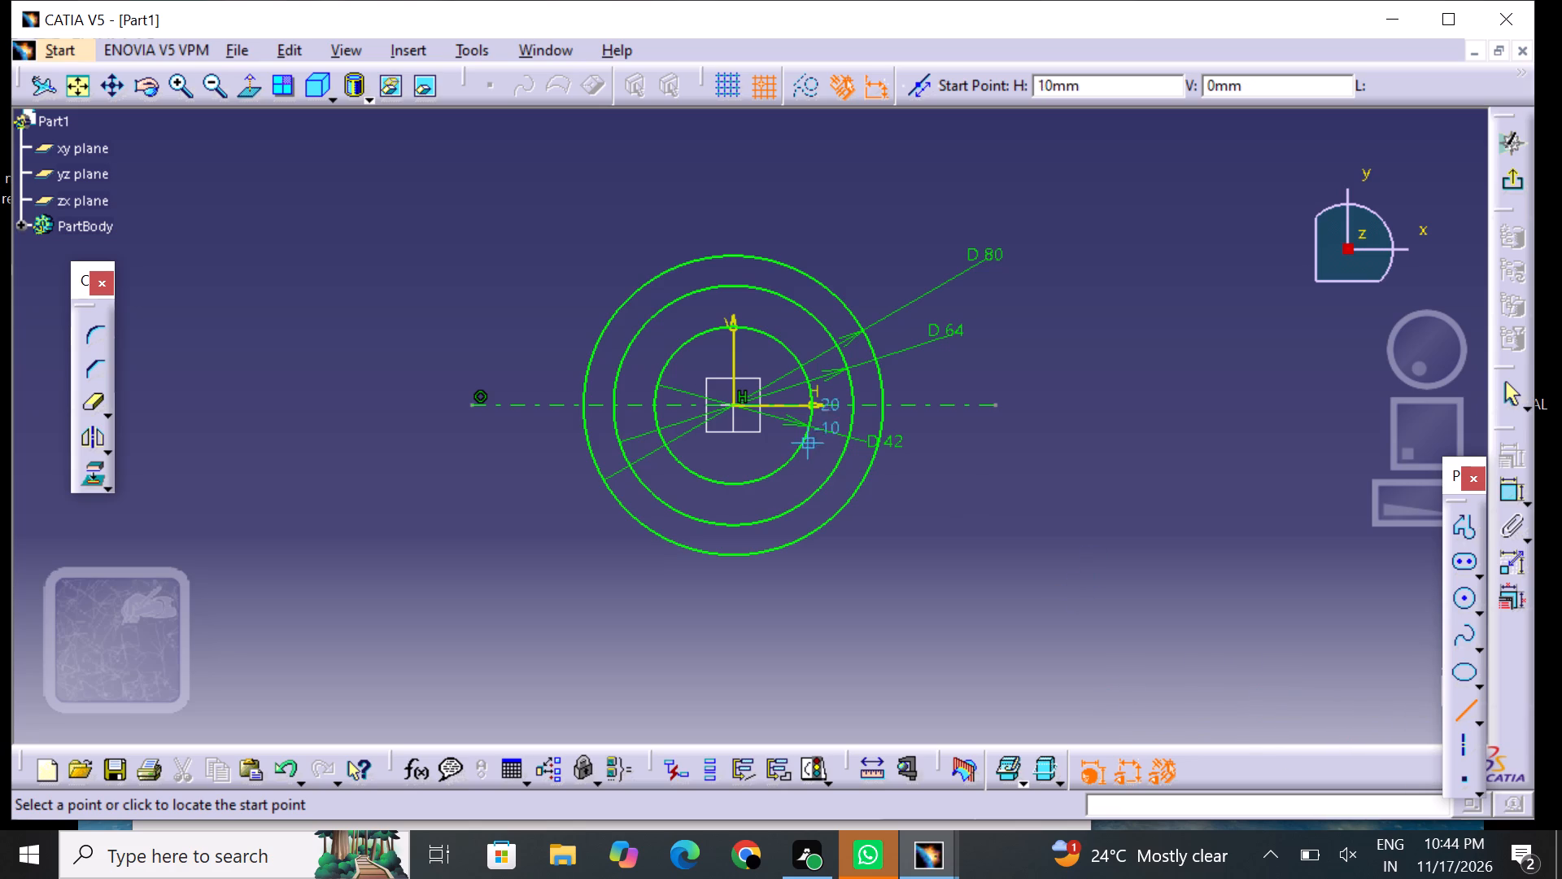
pyautogui.click(613, 403)
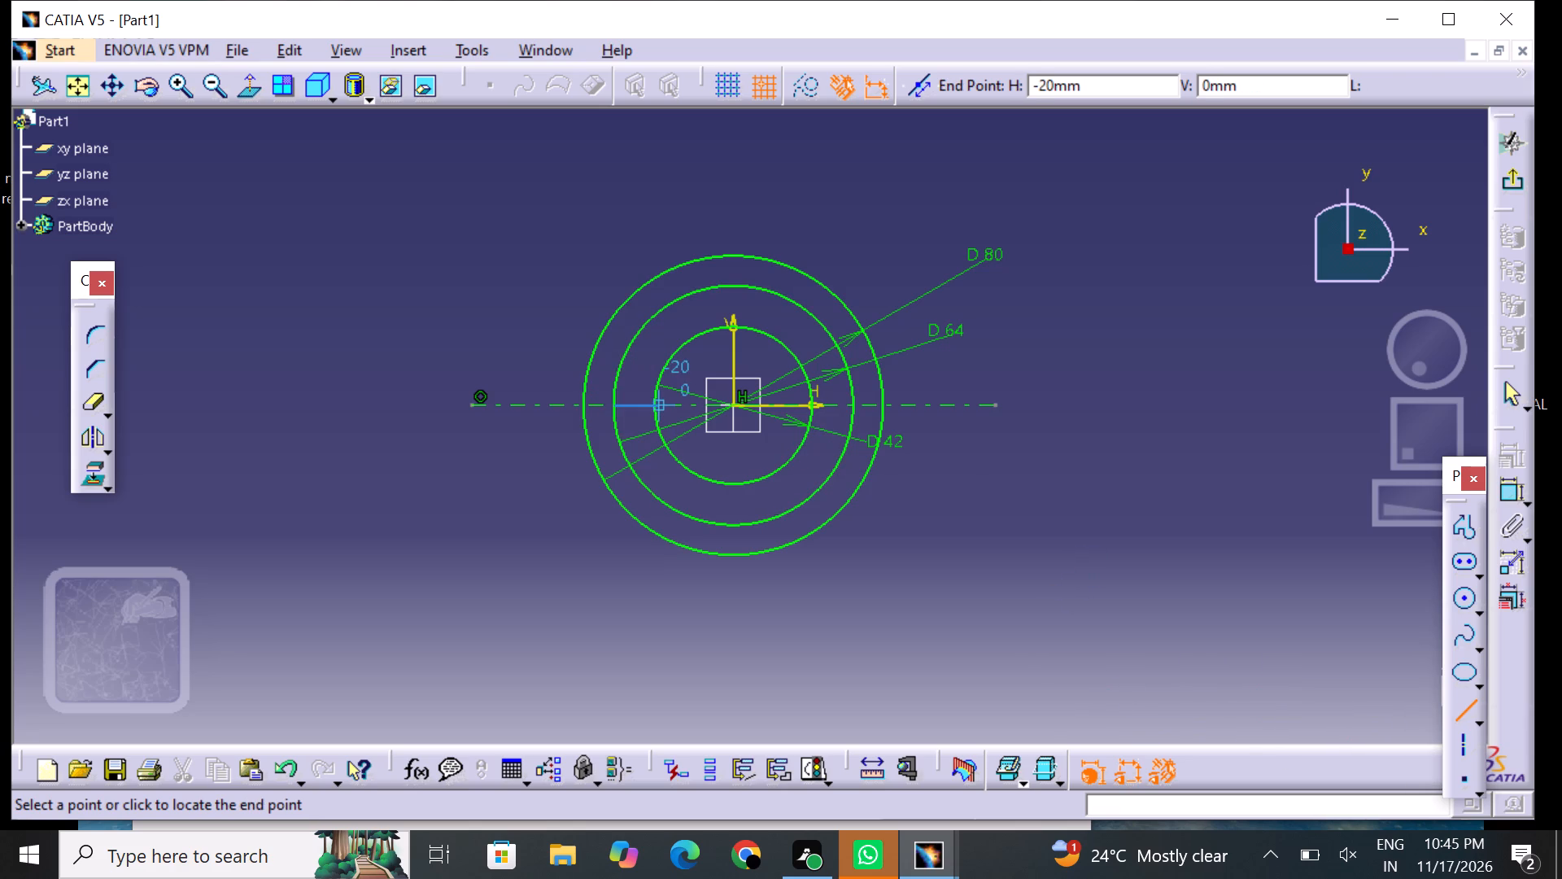
pyautogui.click(649, 405)
pyautogui.click(499, 533)
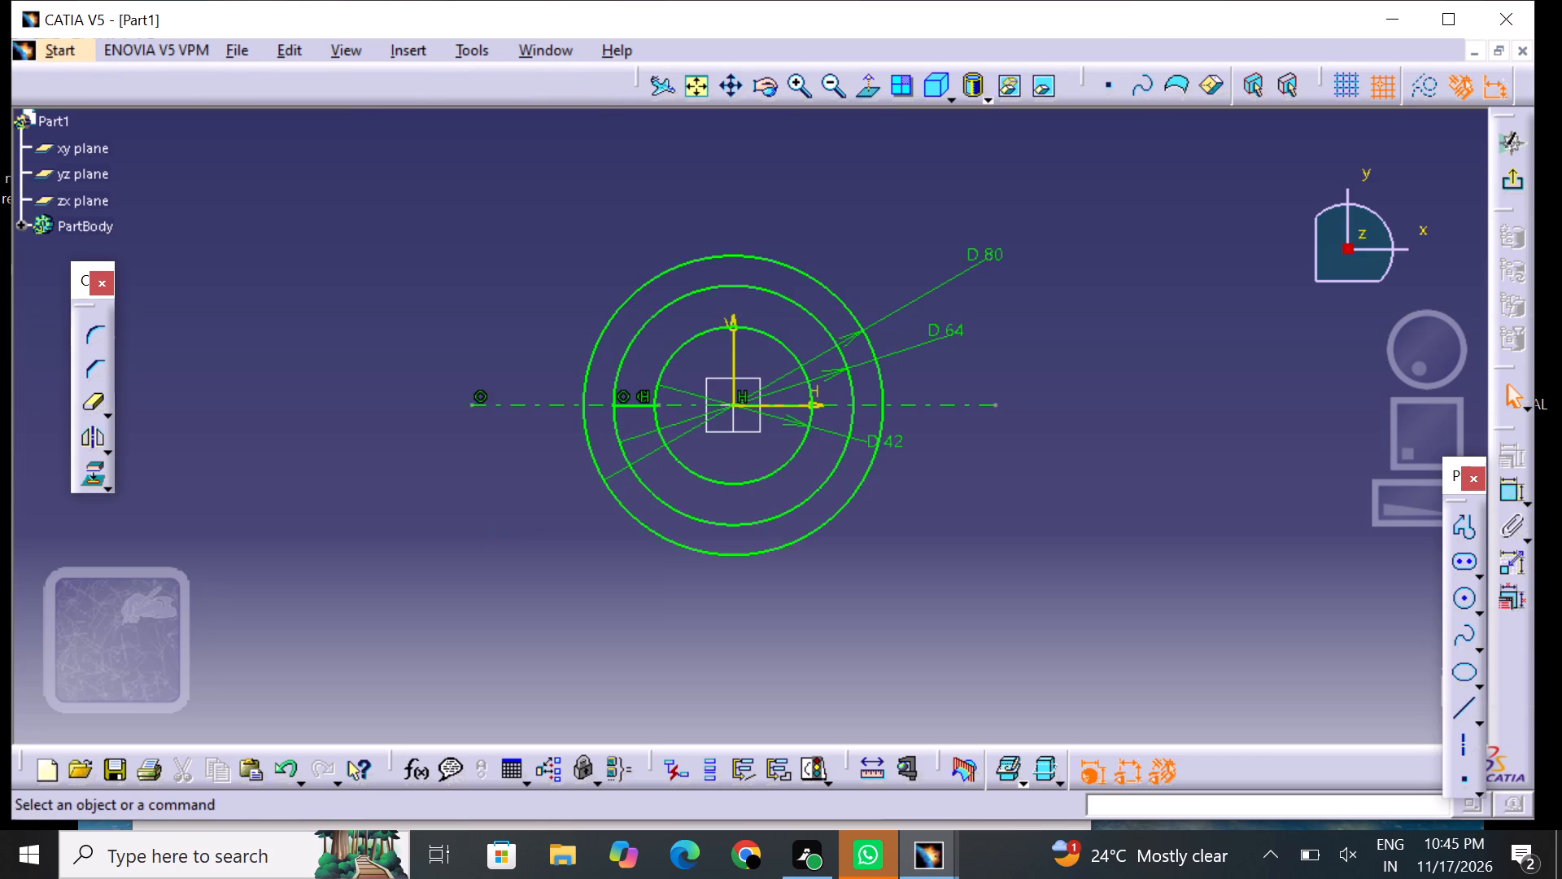
# Offset the short horizontal line by 10 mm once above and once below the axis.
pyautogui.click(633, 409)
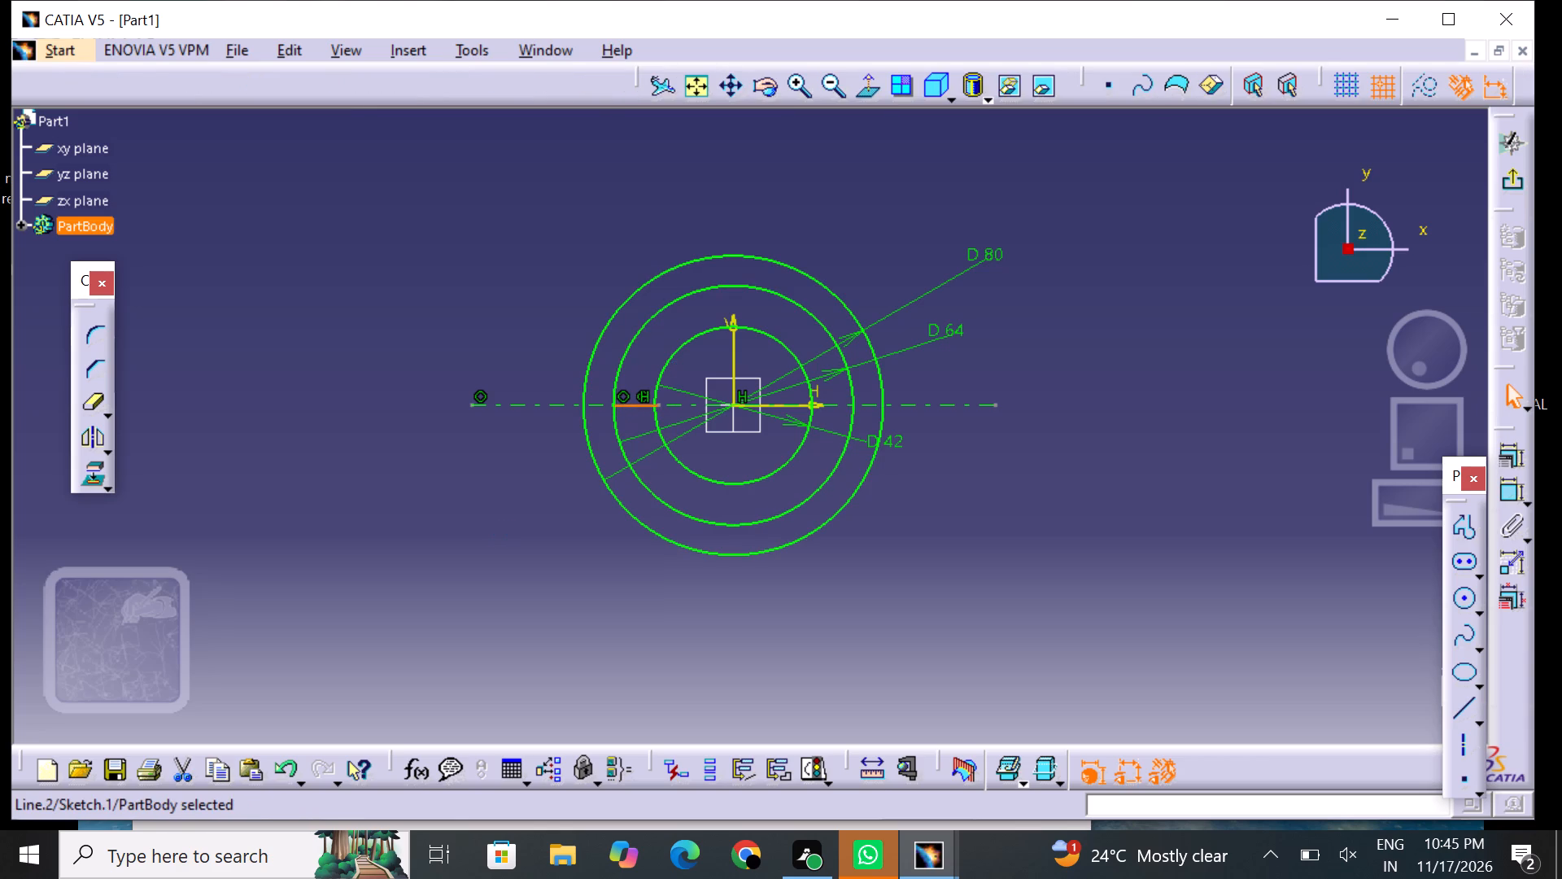
pyautogui.click(107, 448)
pyautogui.click(313, 478)
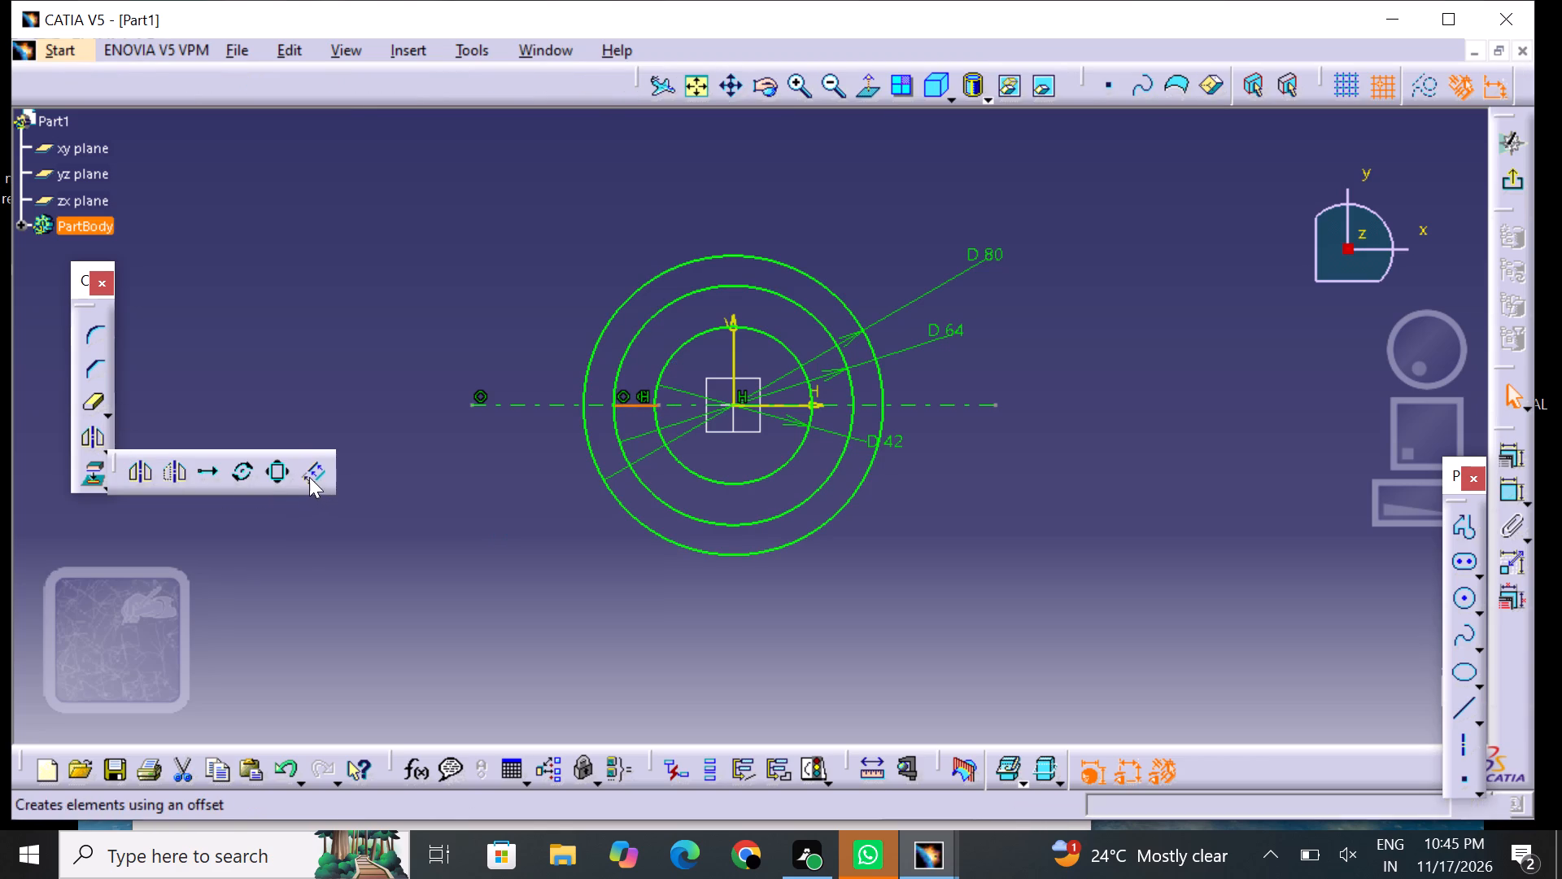
pyautogui.click(613, 382)
pyautogui.click(403, 418)
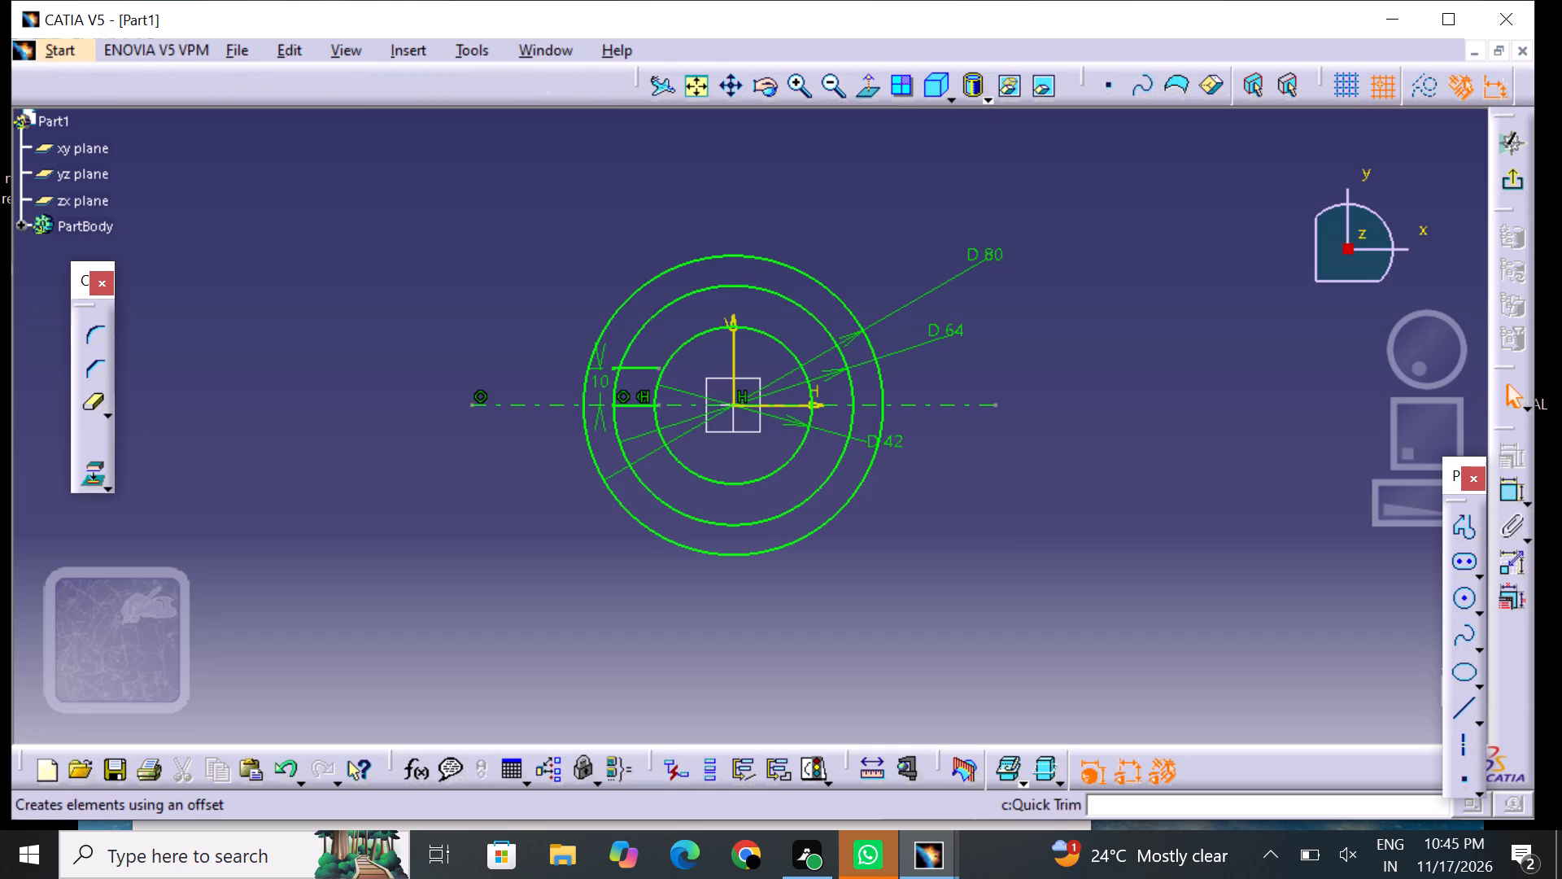
pyautogui.click(632, 408)
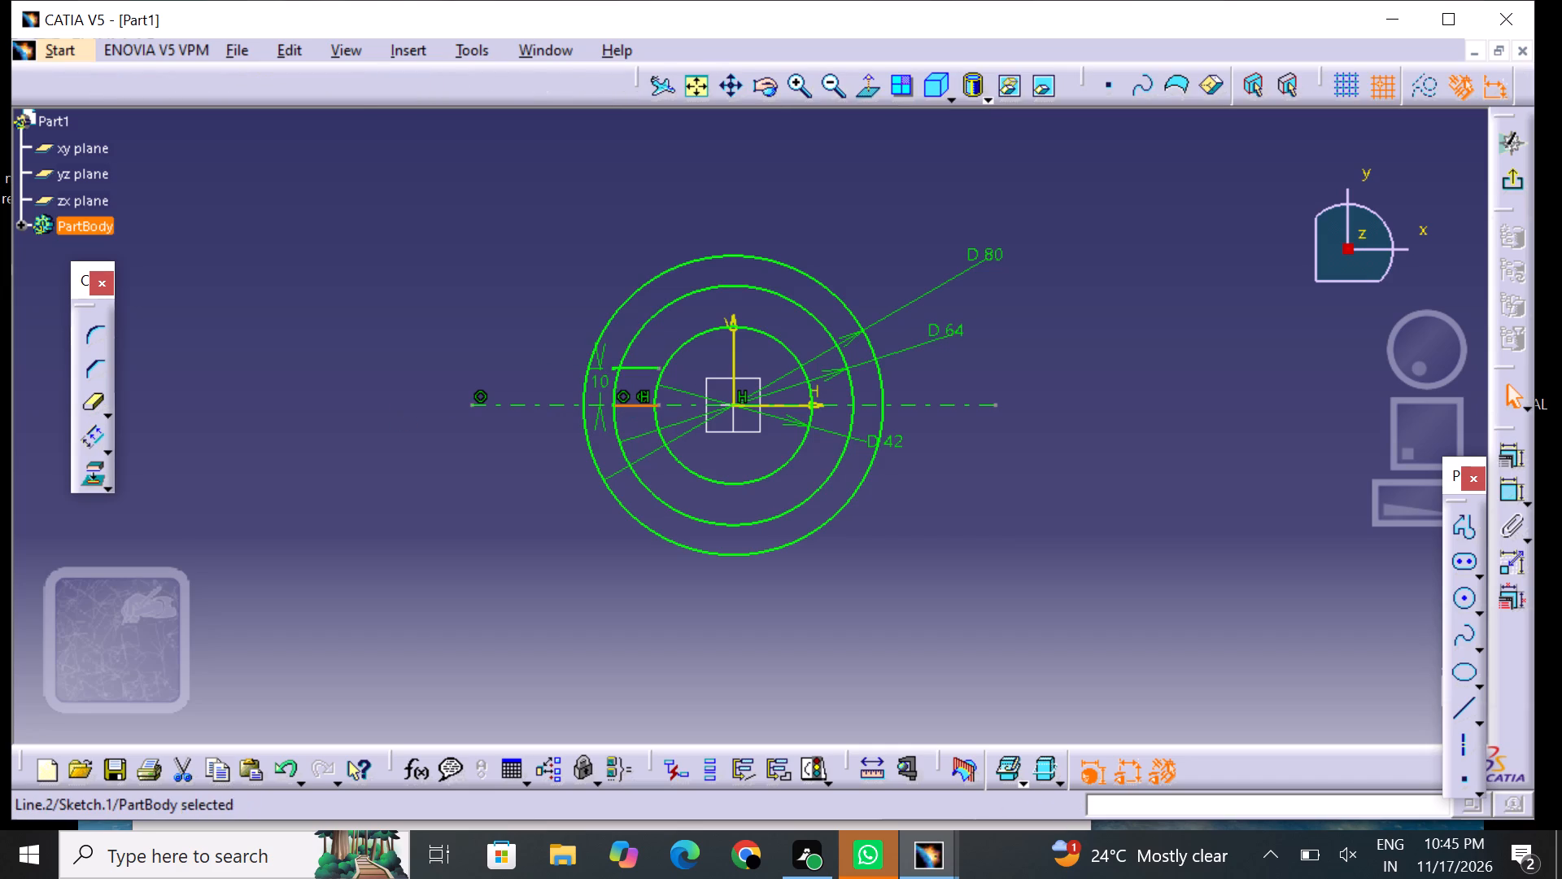
pyautogui.click(97, 440)
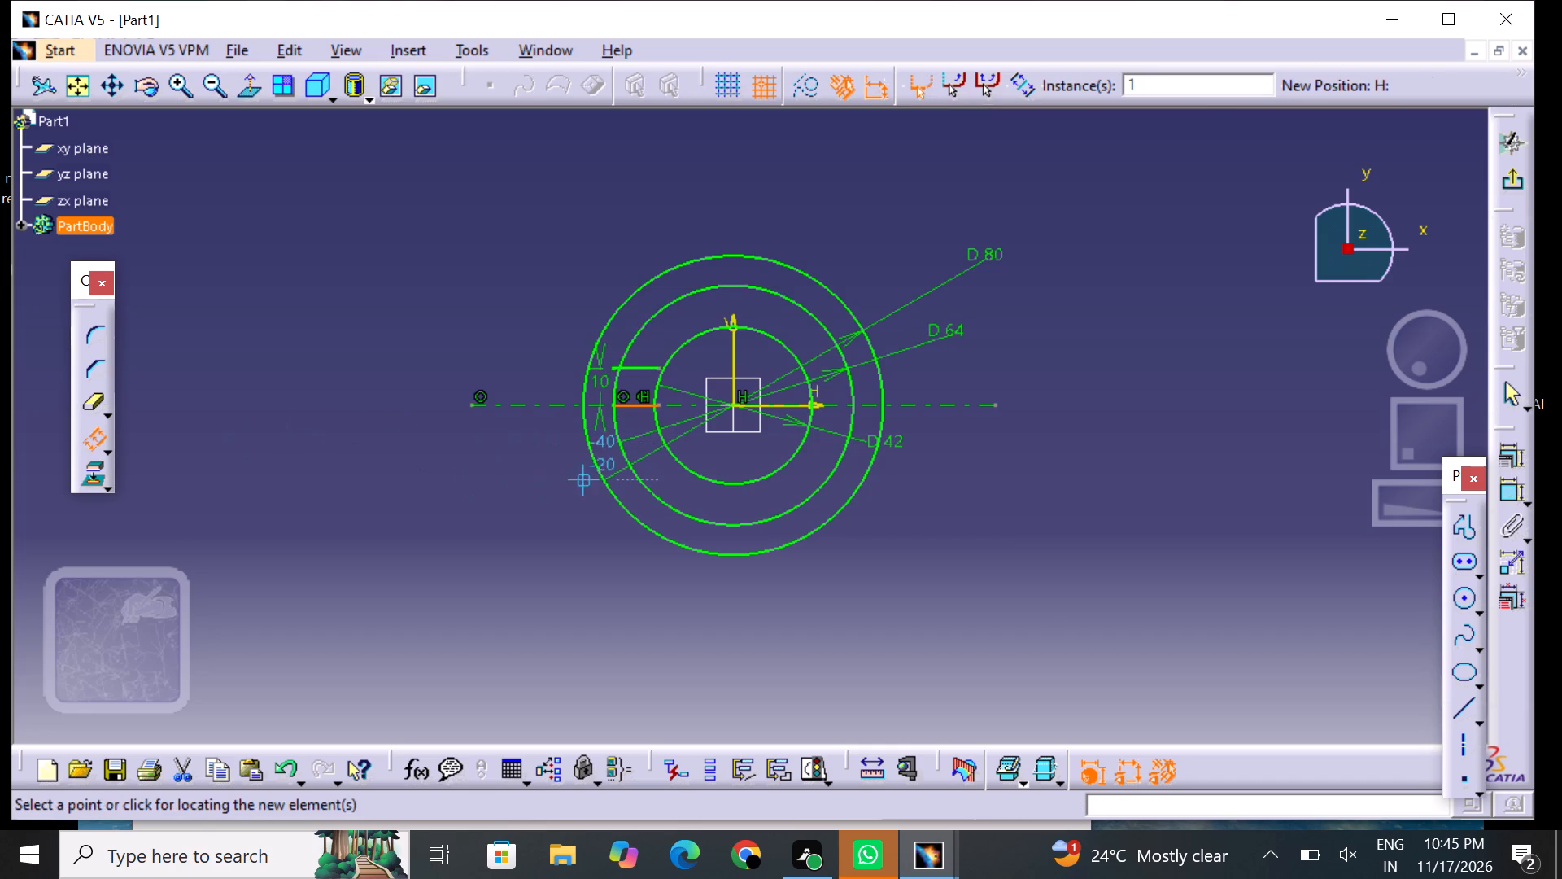
pyautogui.click(629, 424)
pyautogui.click(343, 499)
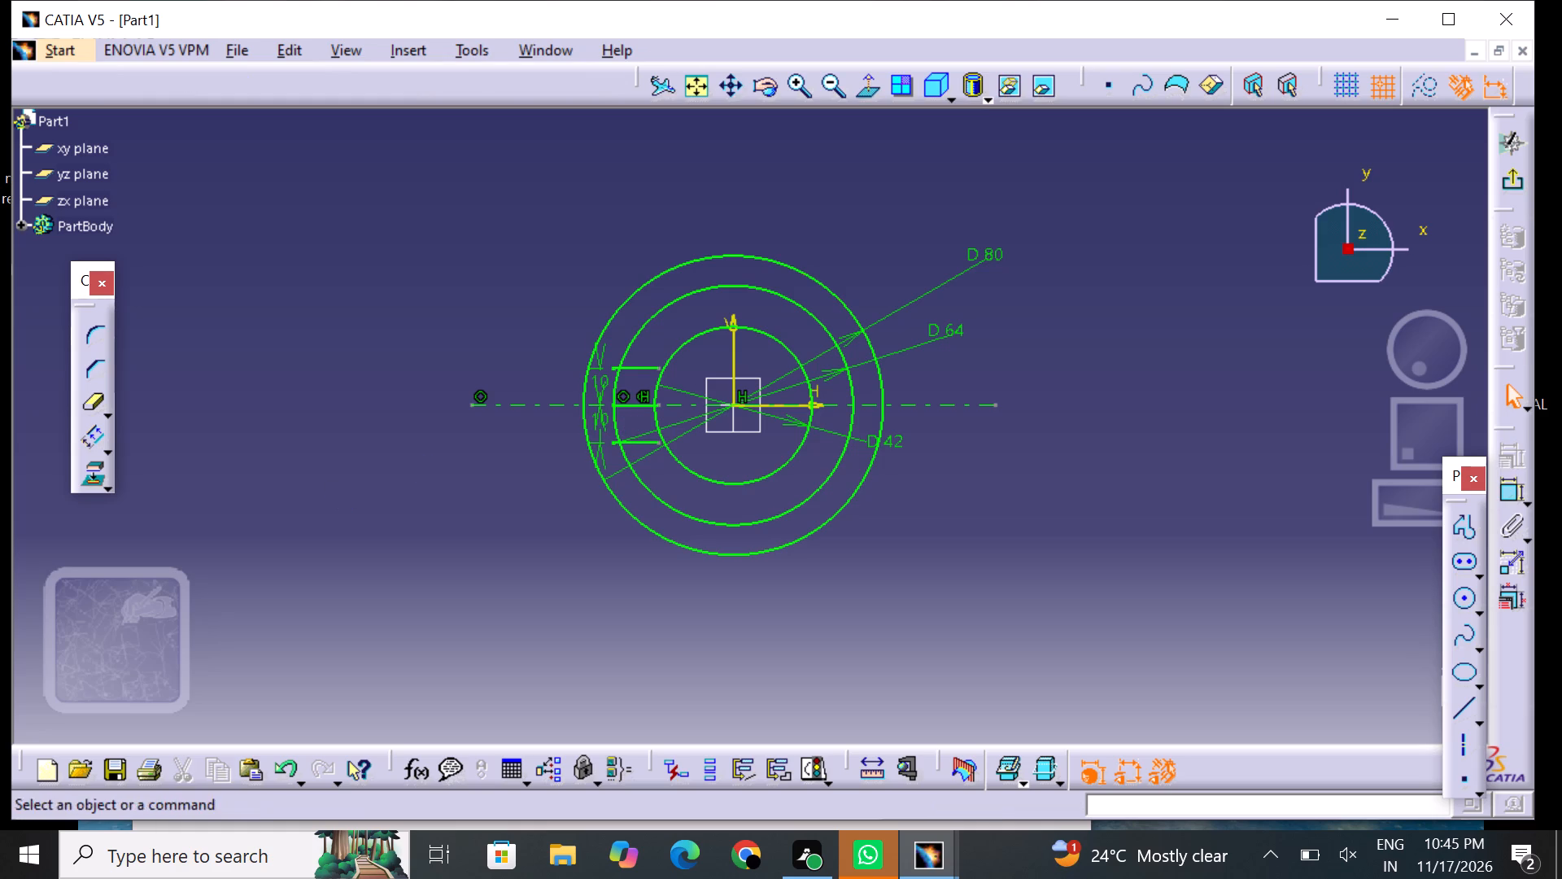
# Set the offset distances of the upper and lower lines to 4 mm each.
pyautogui.doubleClick(602, 426)
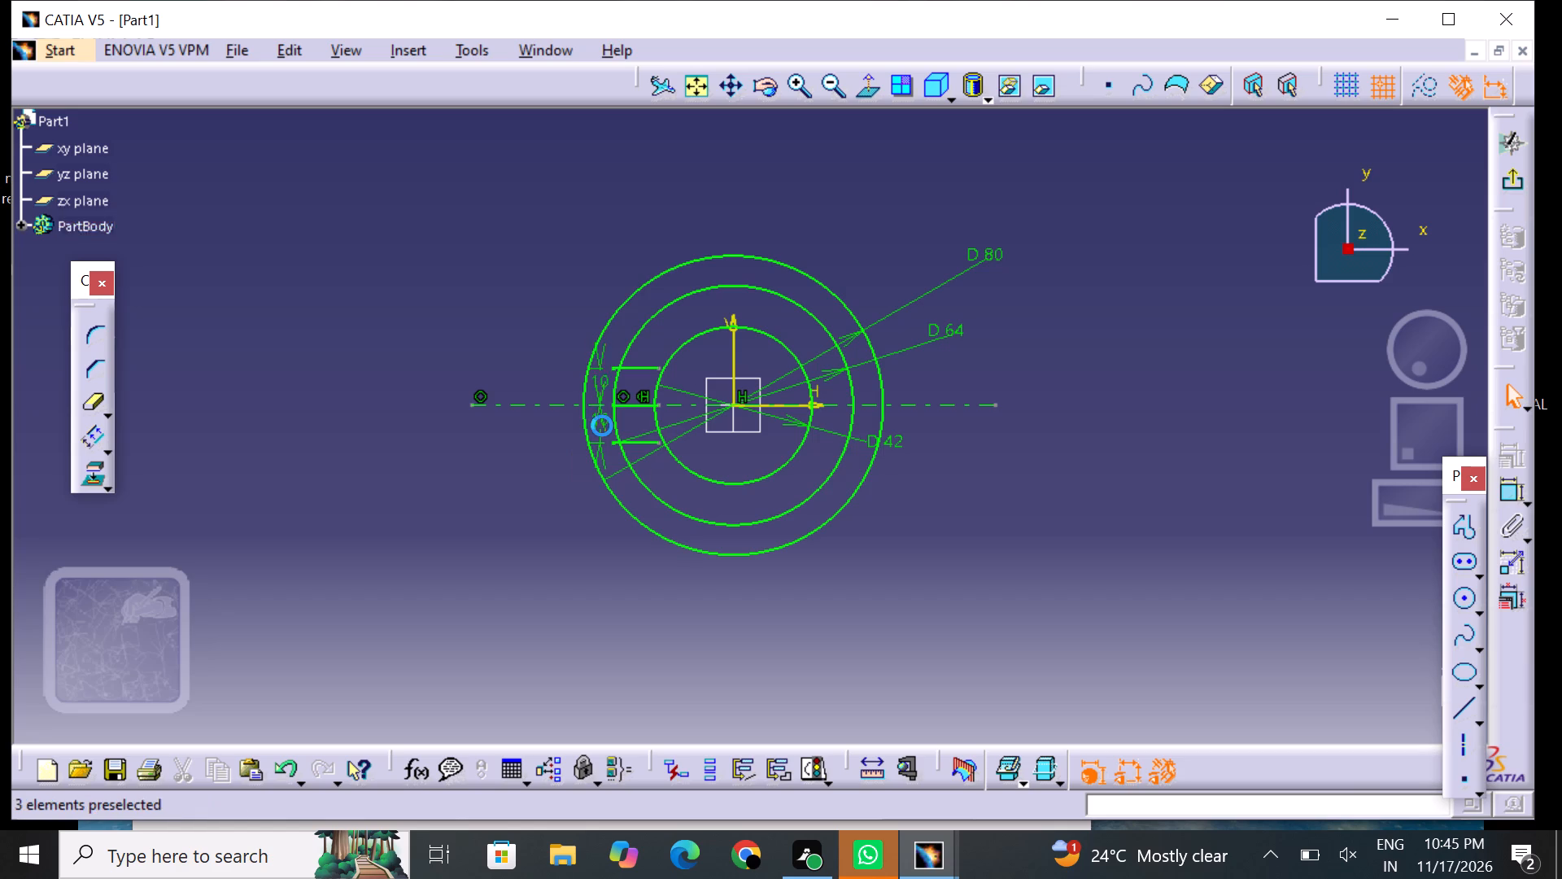
pyautogui.press('BackSpace')
pyautogui.press('4')
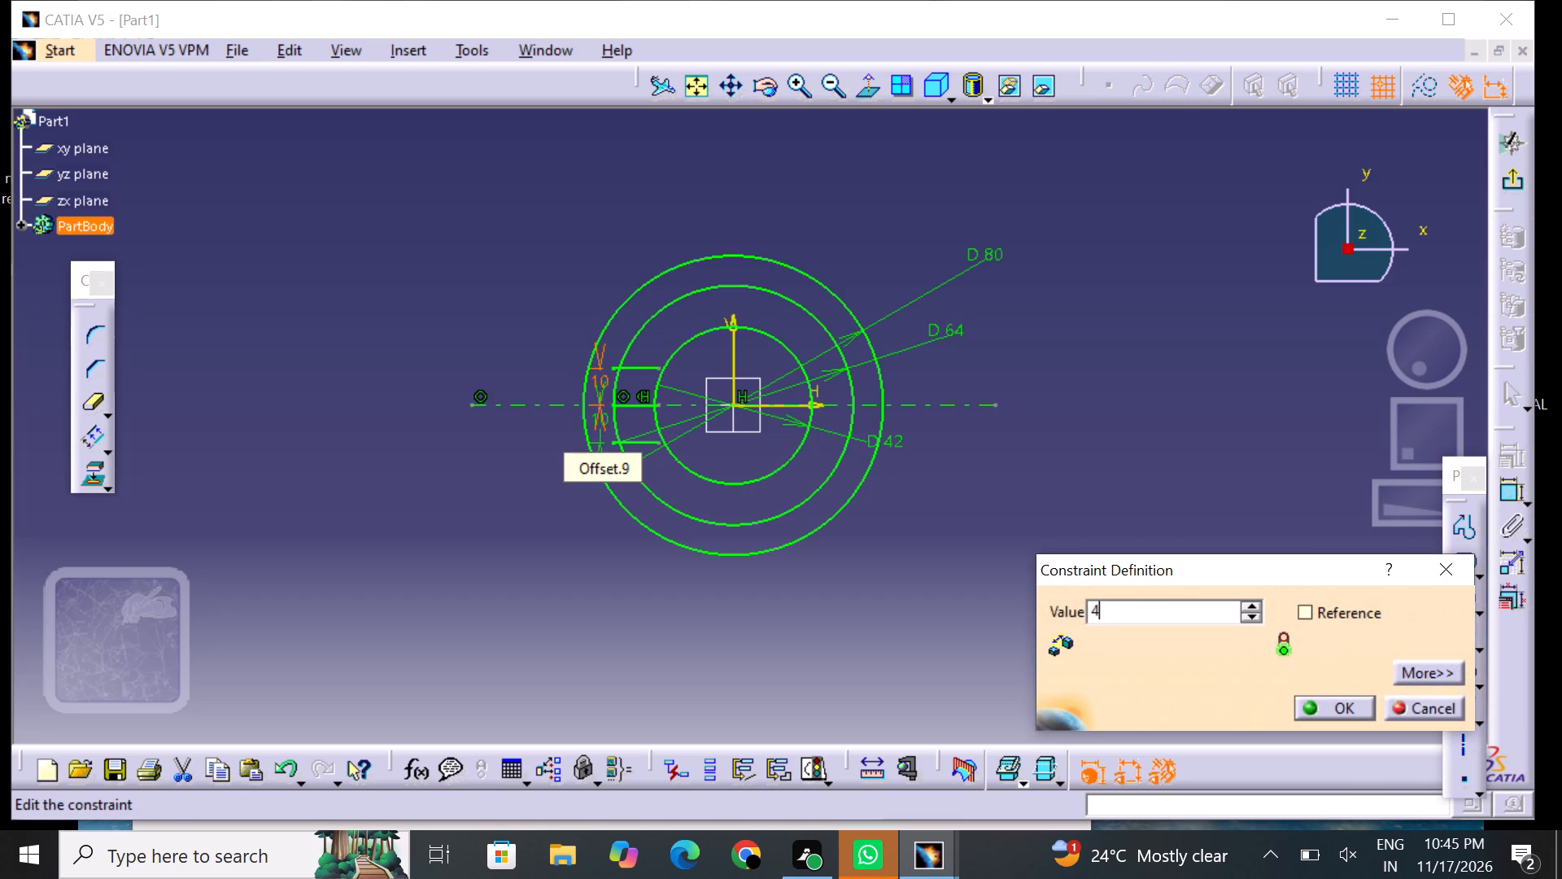
pyautogui.press('Return')
pyautogui.doubleClick(604, 428)
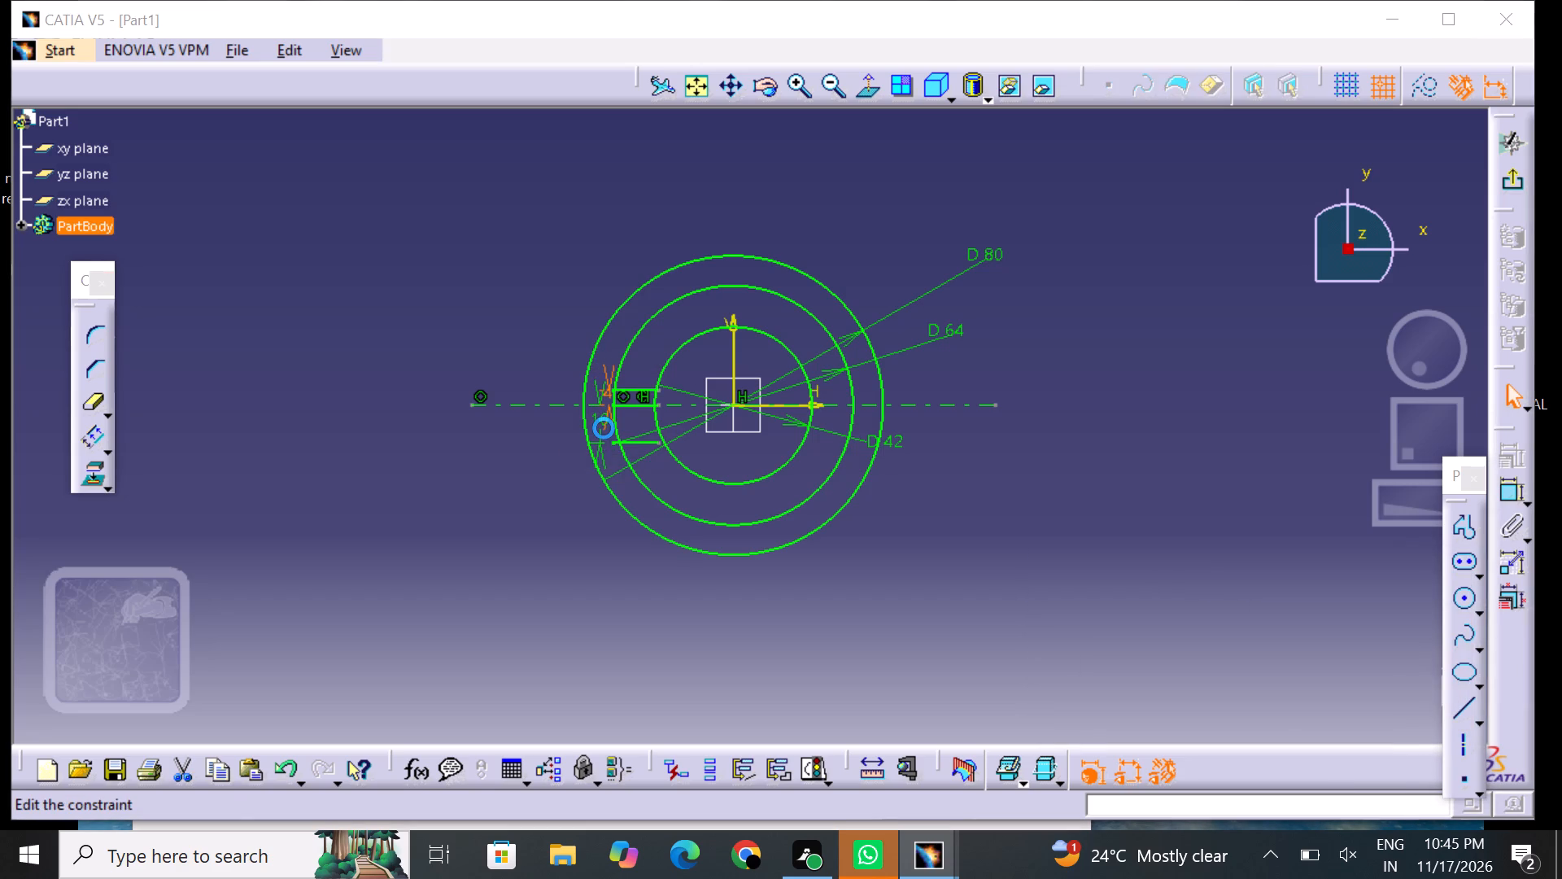
pyautogui.click(486, 501)
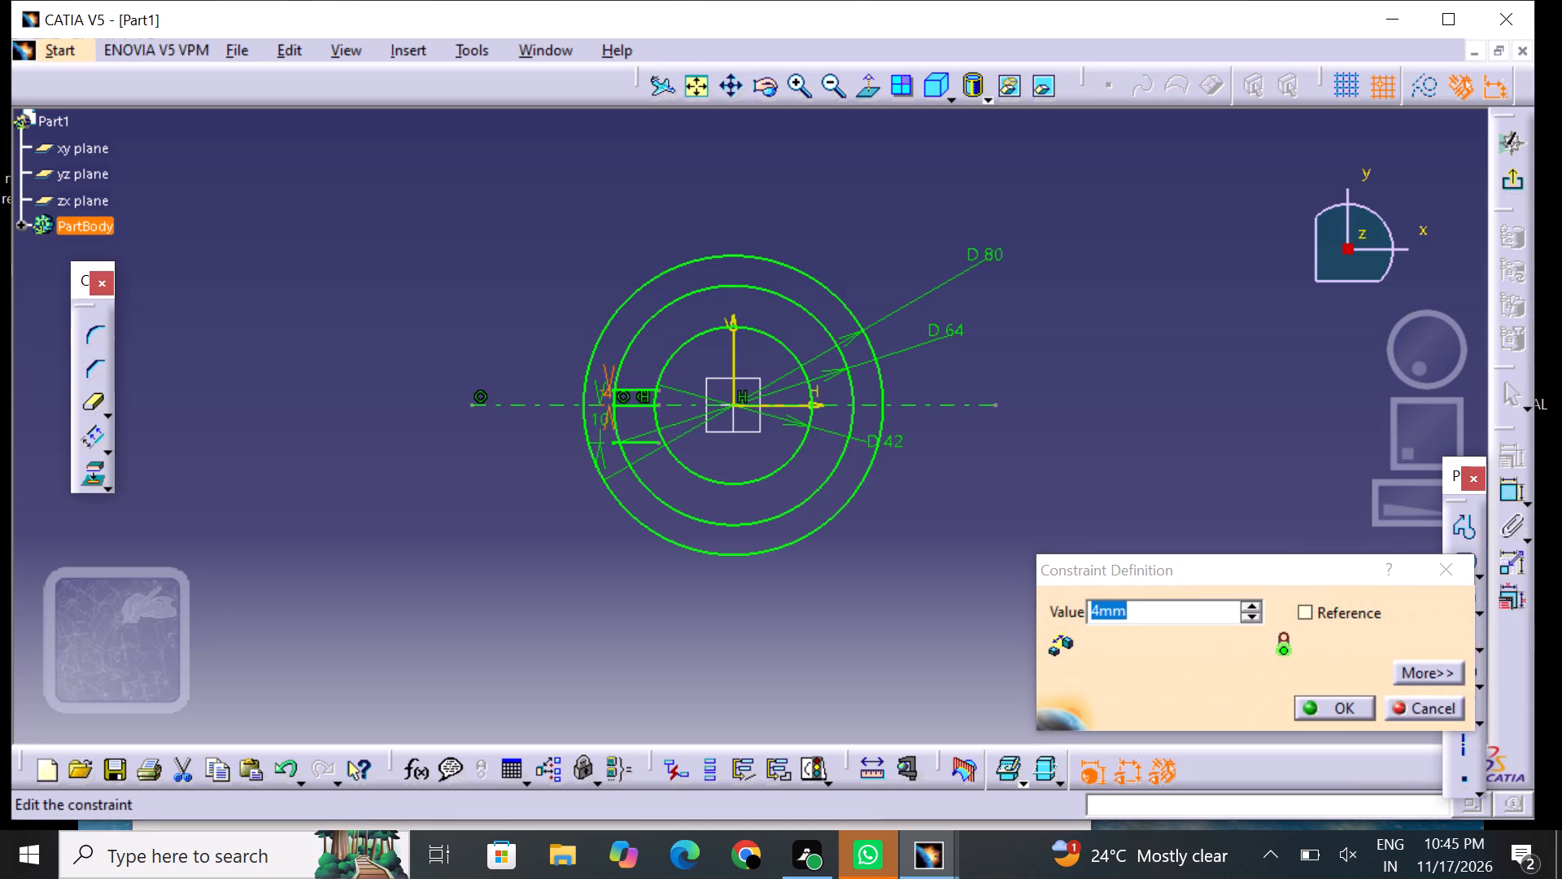
pyautogui.doubleClick(598, 421)
pyautogui.press('BackSpace')
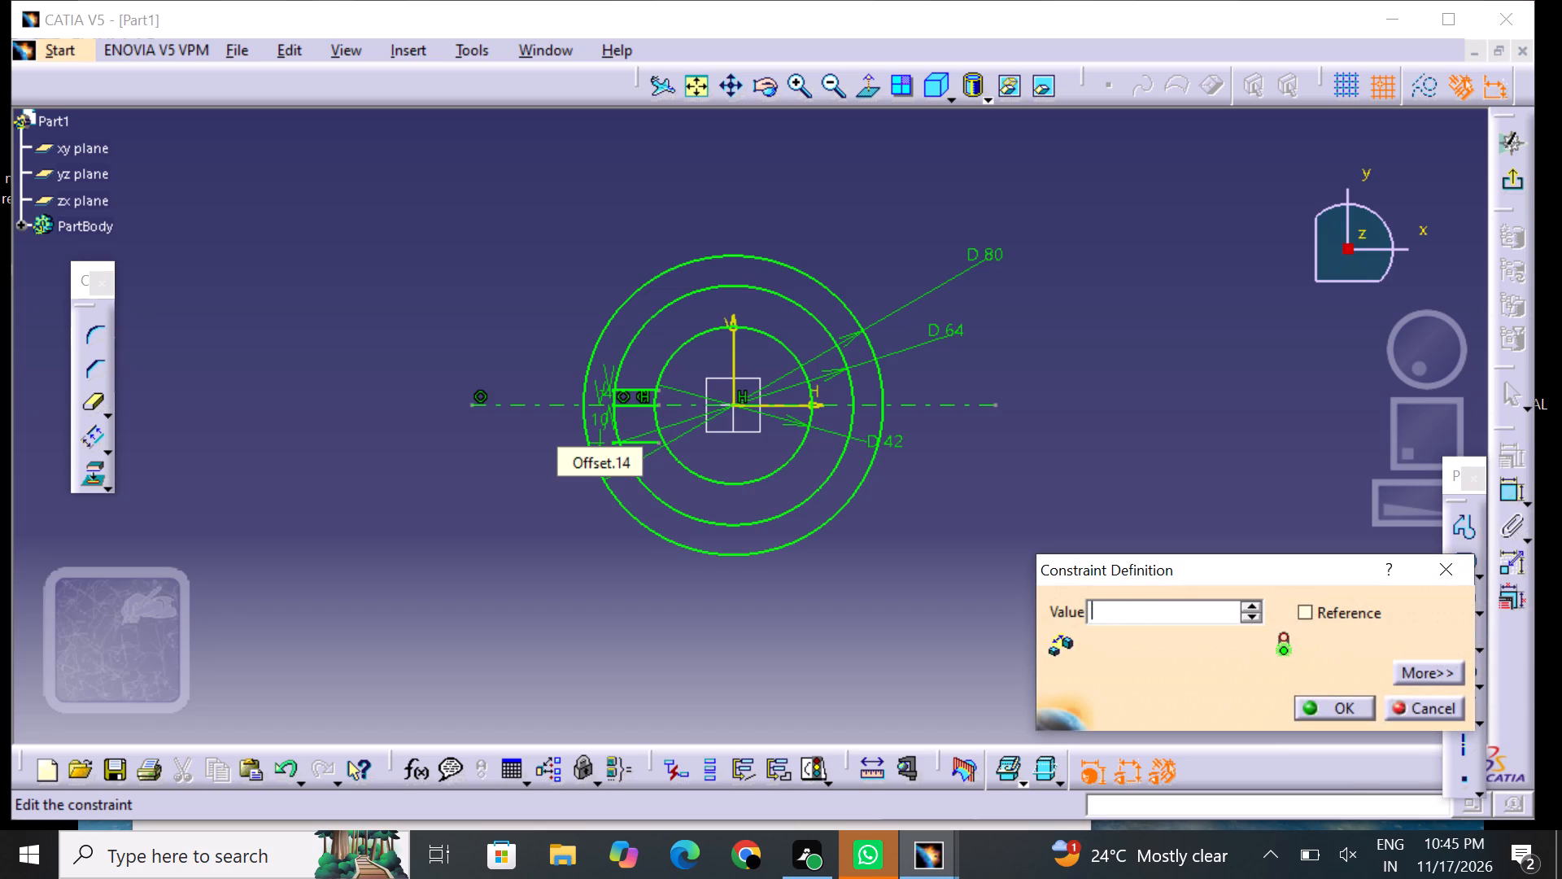
pyautogui.press('4')
pyautogui.press('Return')
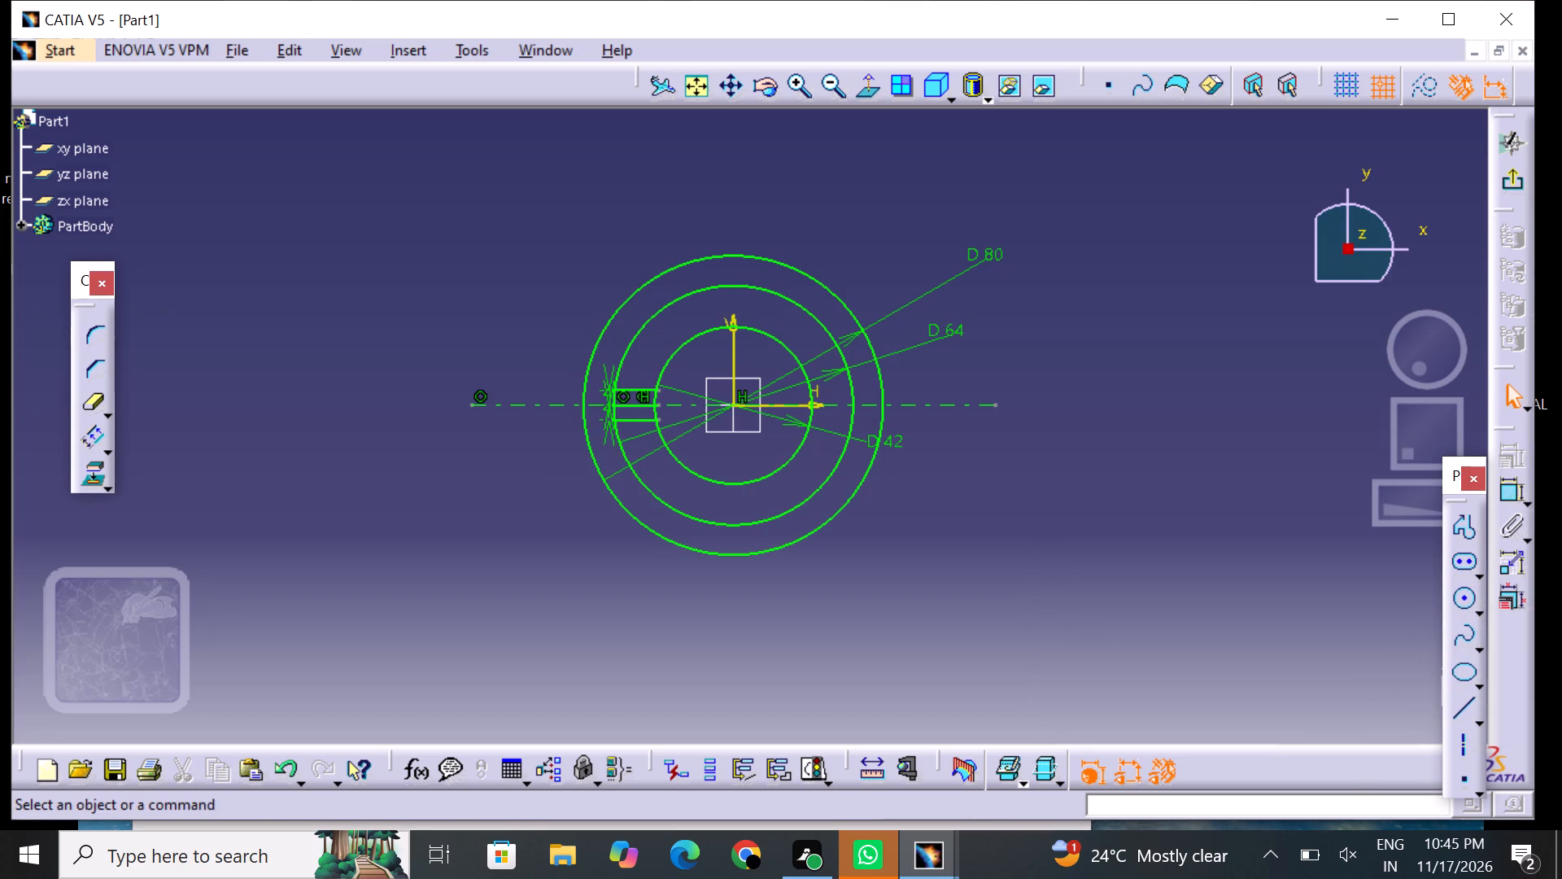
pyautogui.click(461, 531)
# Quick-trim the inner ends of the upper and lower offset lines back to the 42 mm circle.
pyautogui.click(794, 100)
pyautogui.click(796, 78)
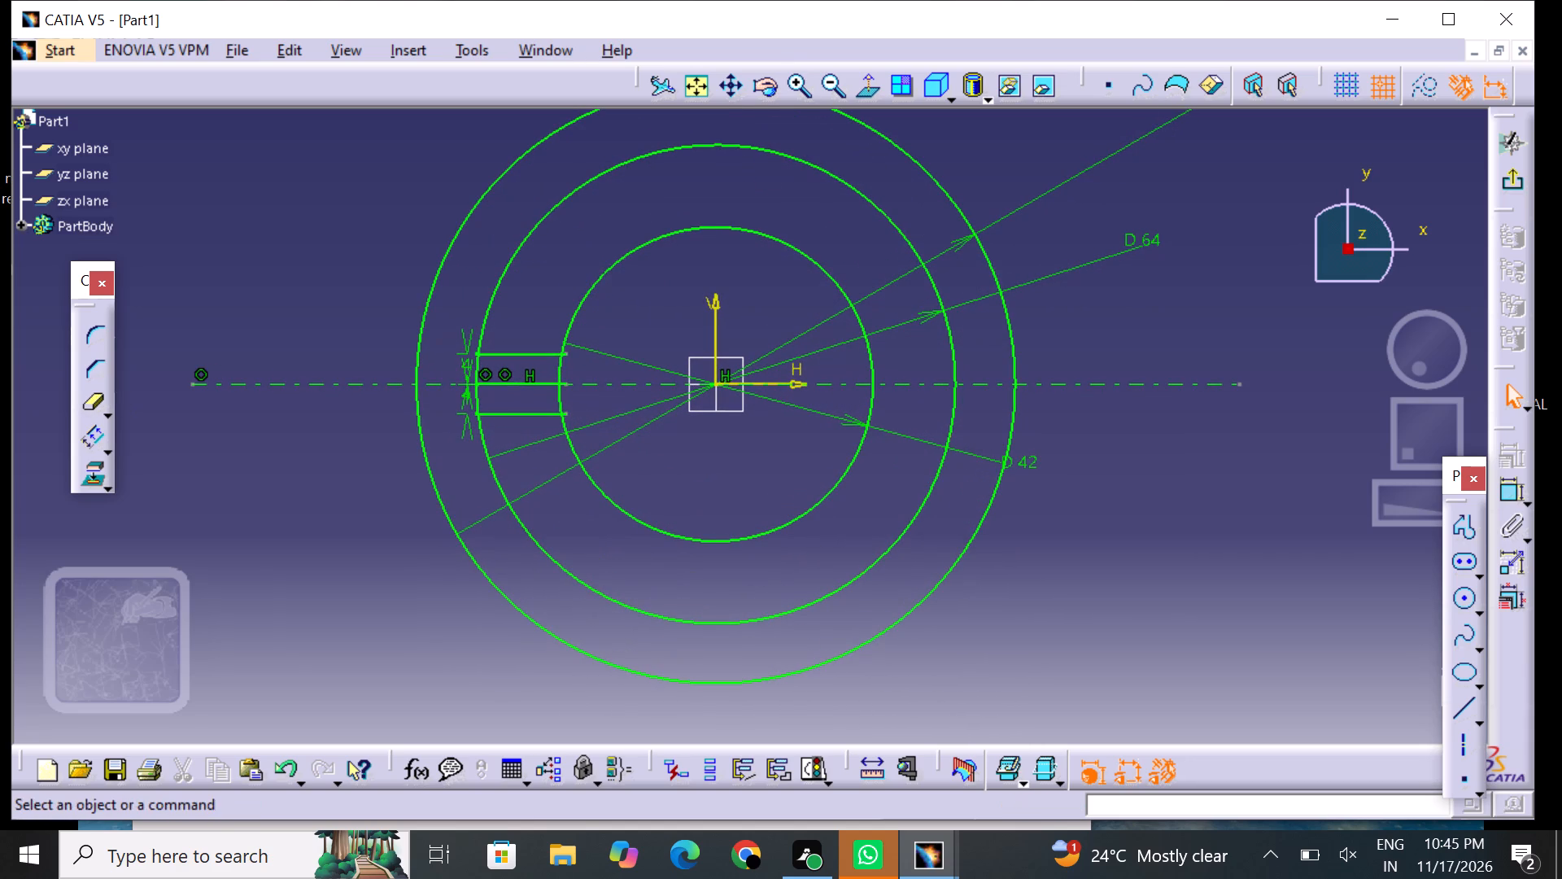
pyautogui.click(808, 90)
pyautogui.moveTo(467, 233); pyautogui.dragTo(605, 318, button='middle')
pyautogui.click(795, 94)
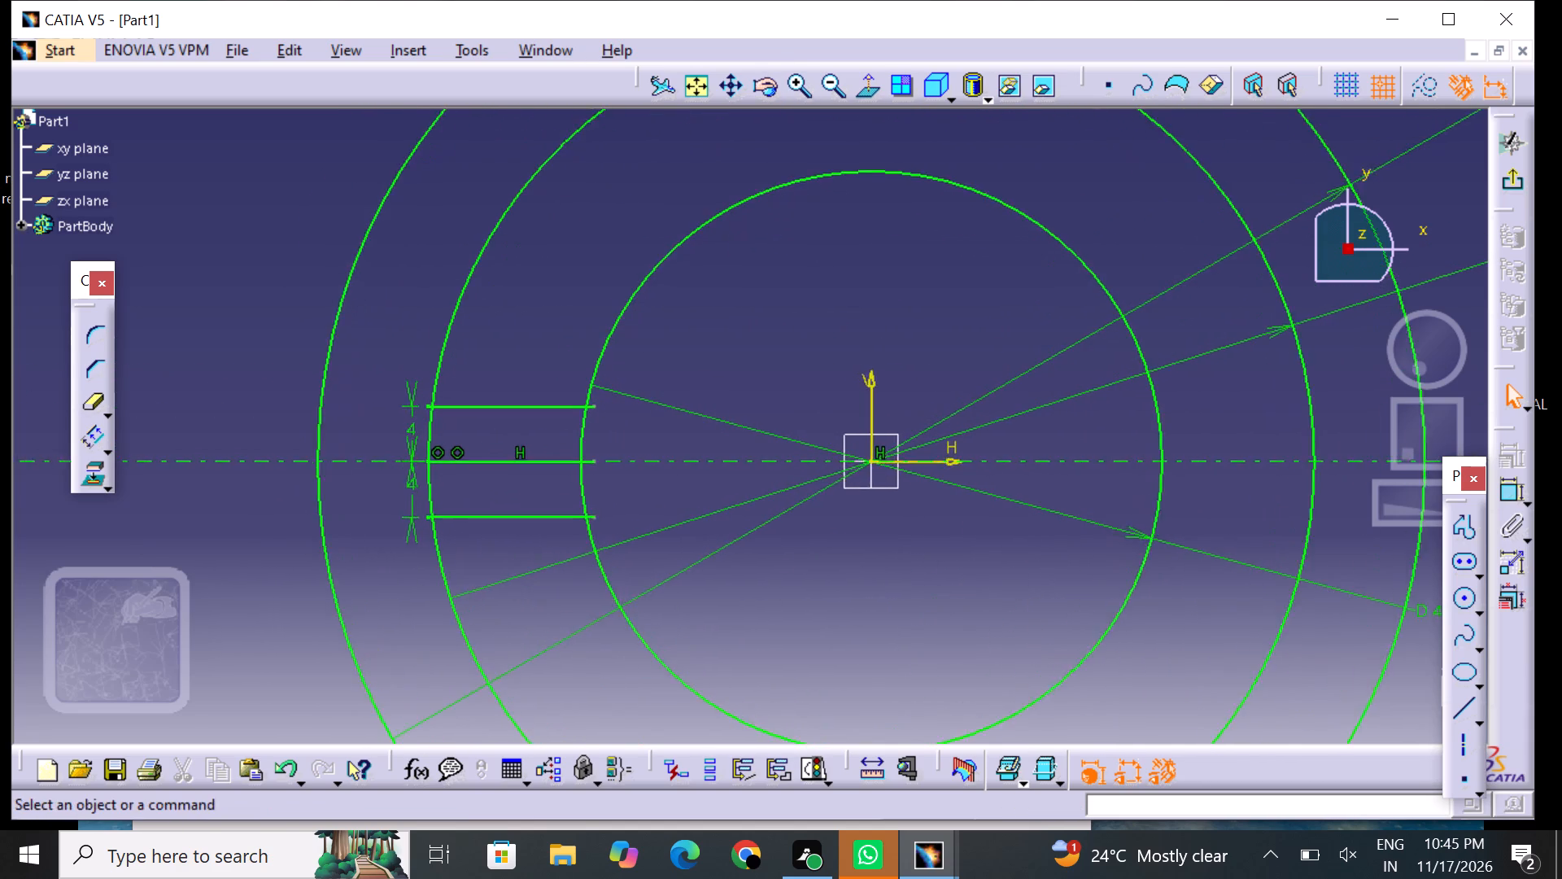
pyautogui.moveTo(516, 312); pyautogui.dragTo(539, 280, button='middle')
pyautogui.doubleClick(89, 399)
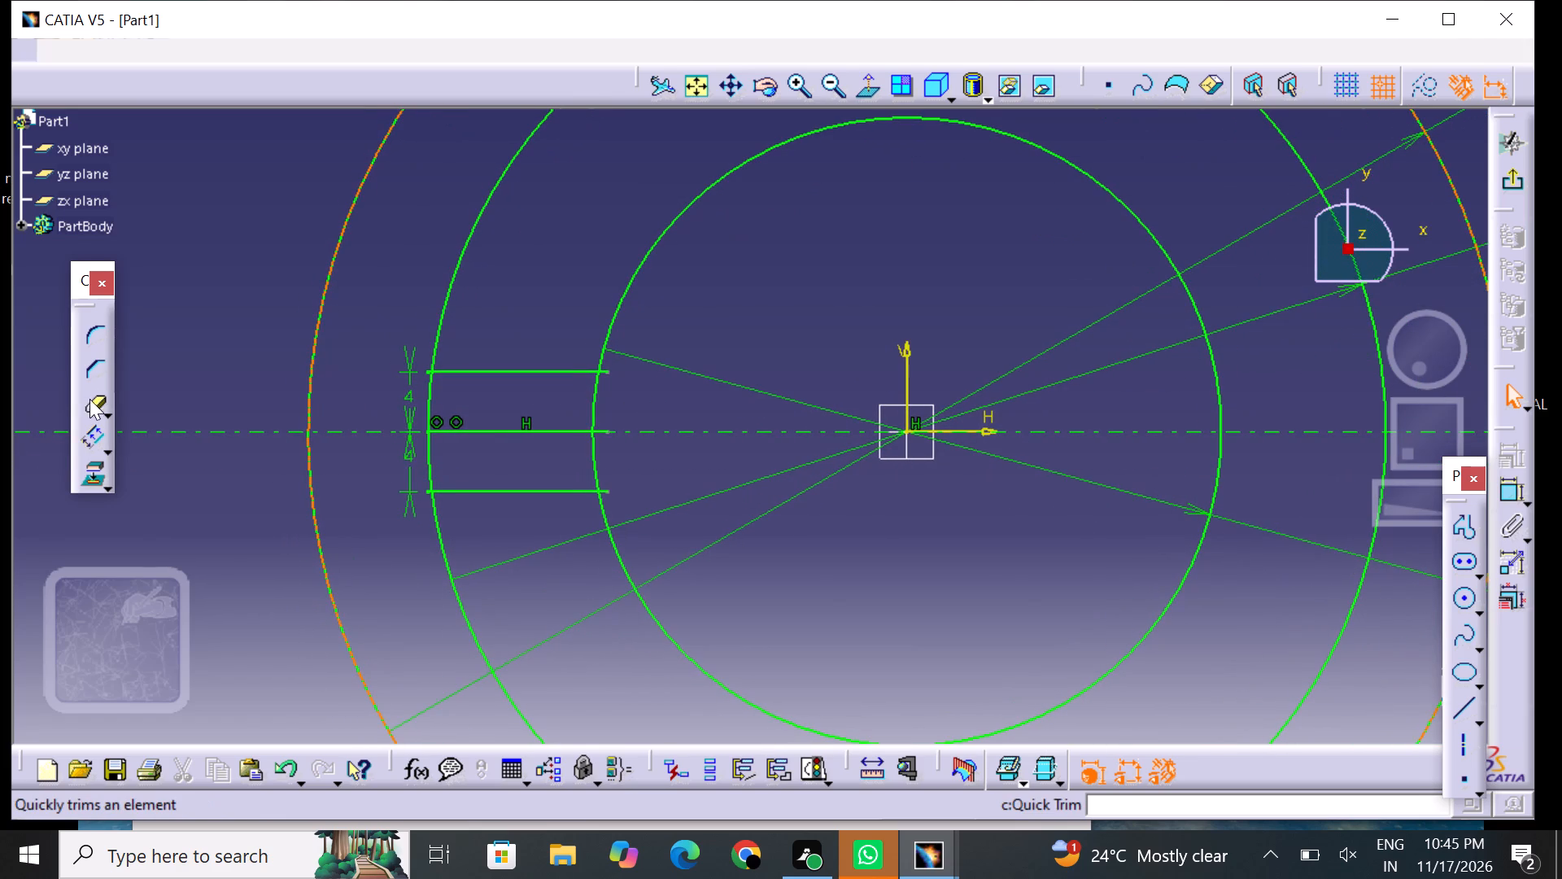
pyautogui.click(427, 373)
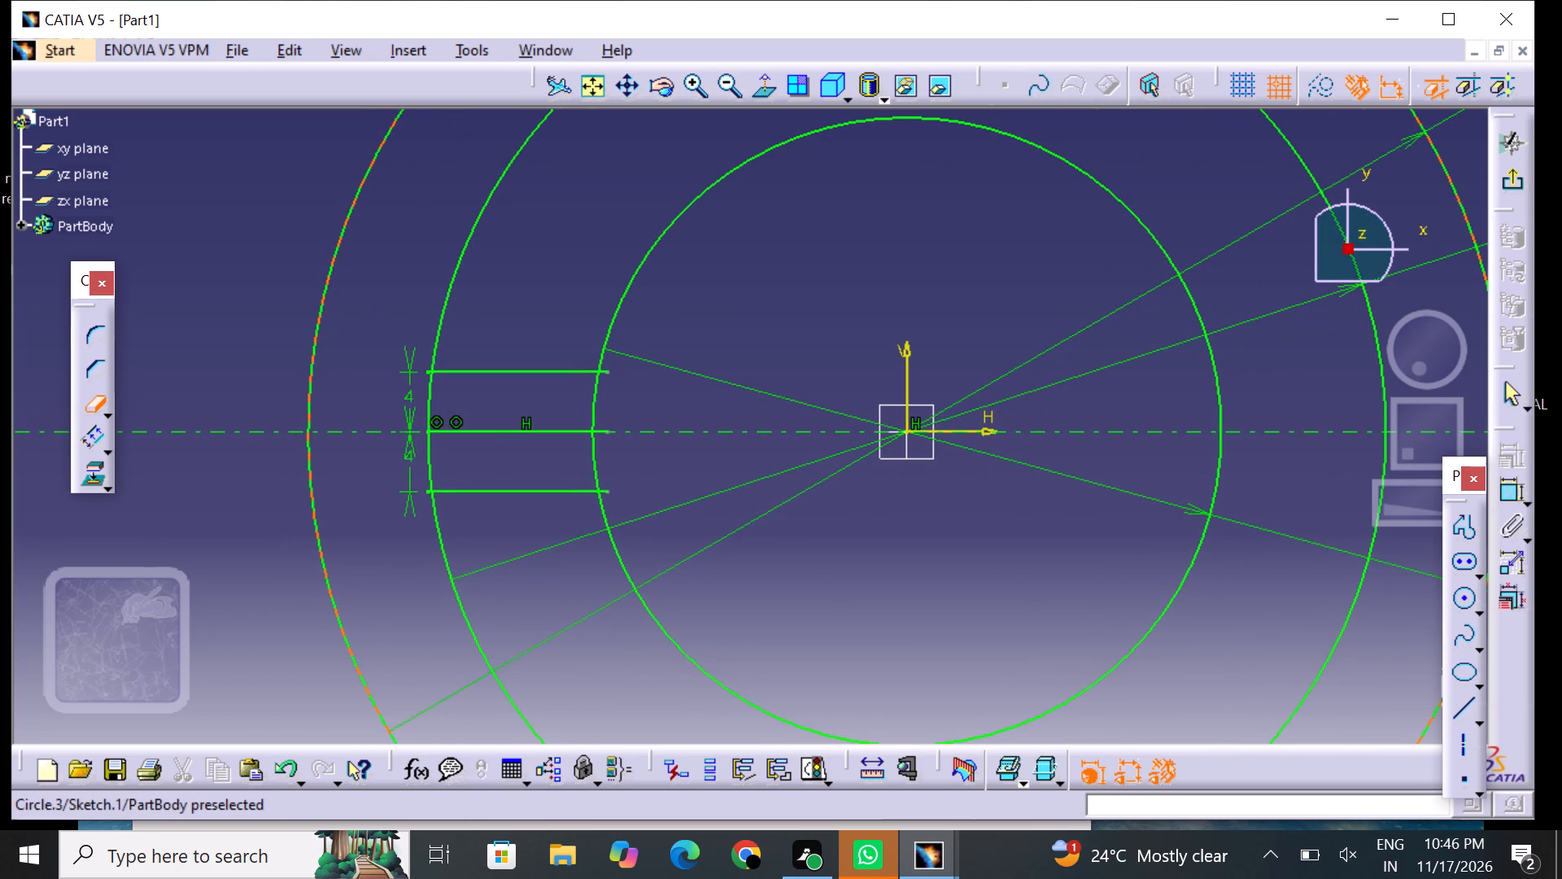
pyautogui.click(607, 374)
pyautogui.tripleClick(694, 85)
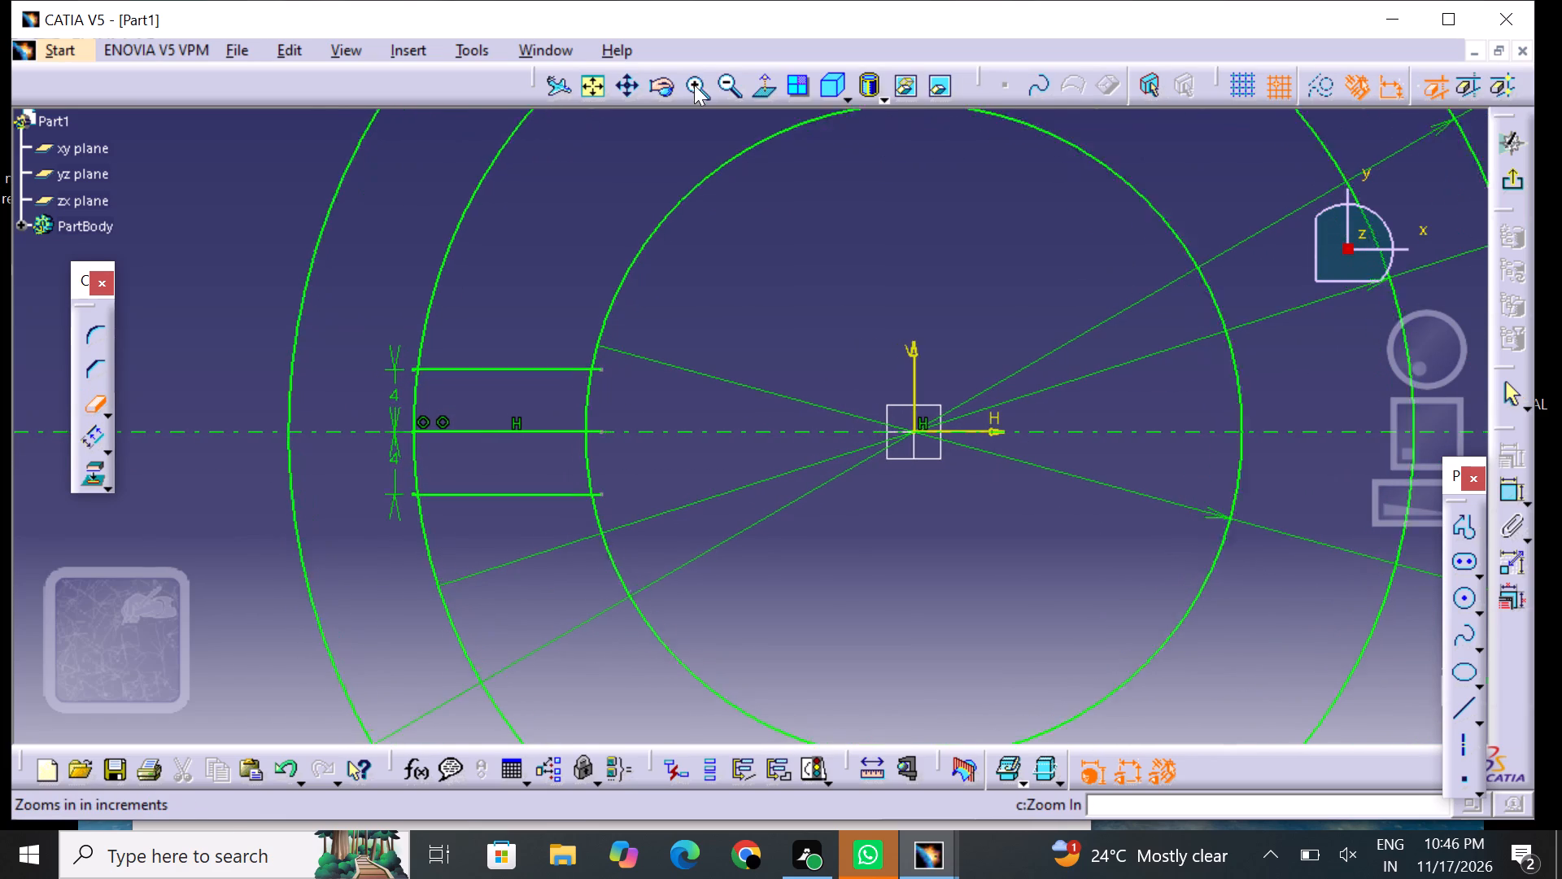
pyautogui.click(694, 85)
pyautogui.moveTo(419, 393); pyautogui.dragTo(569, 390, button='middle')
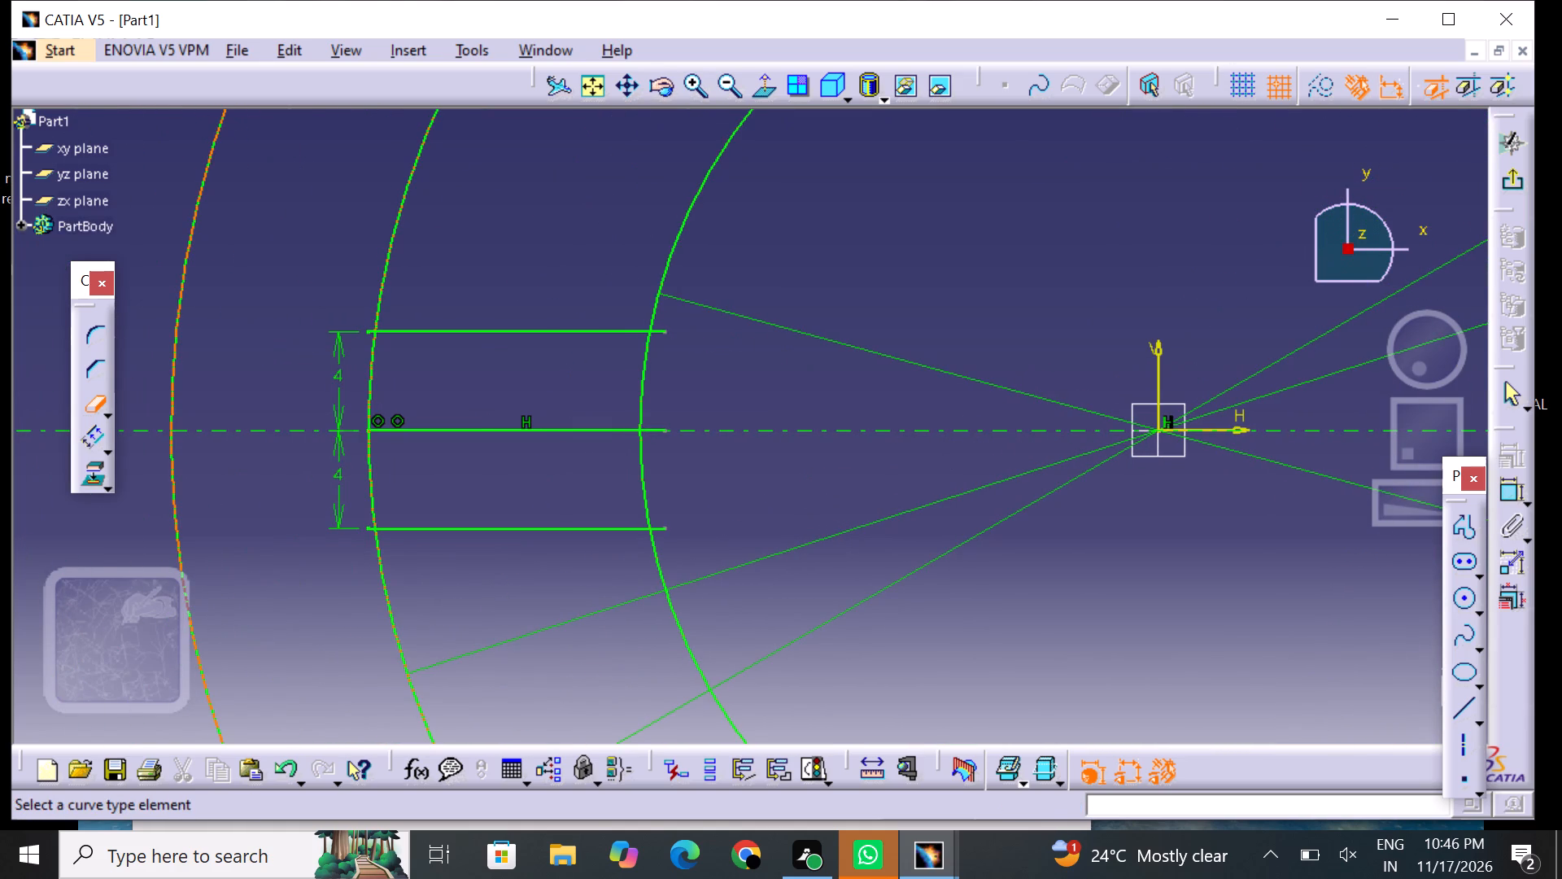
pyautogui.click(661, 333)
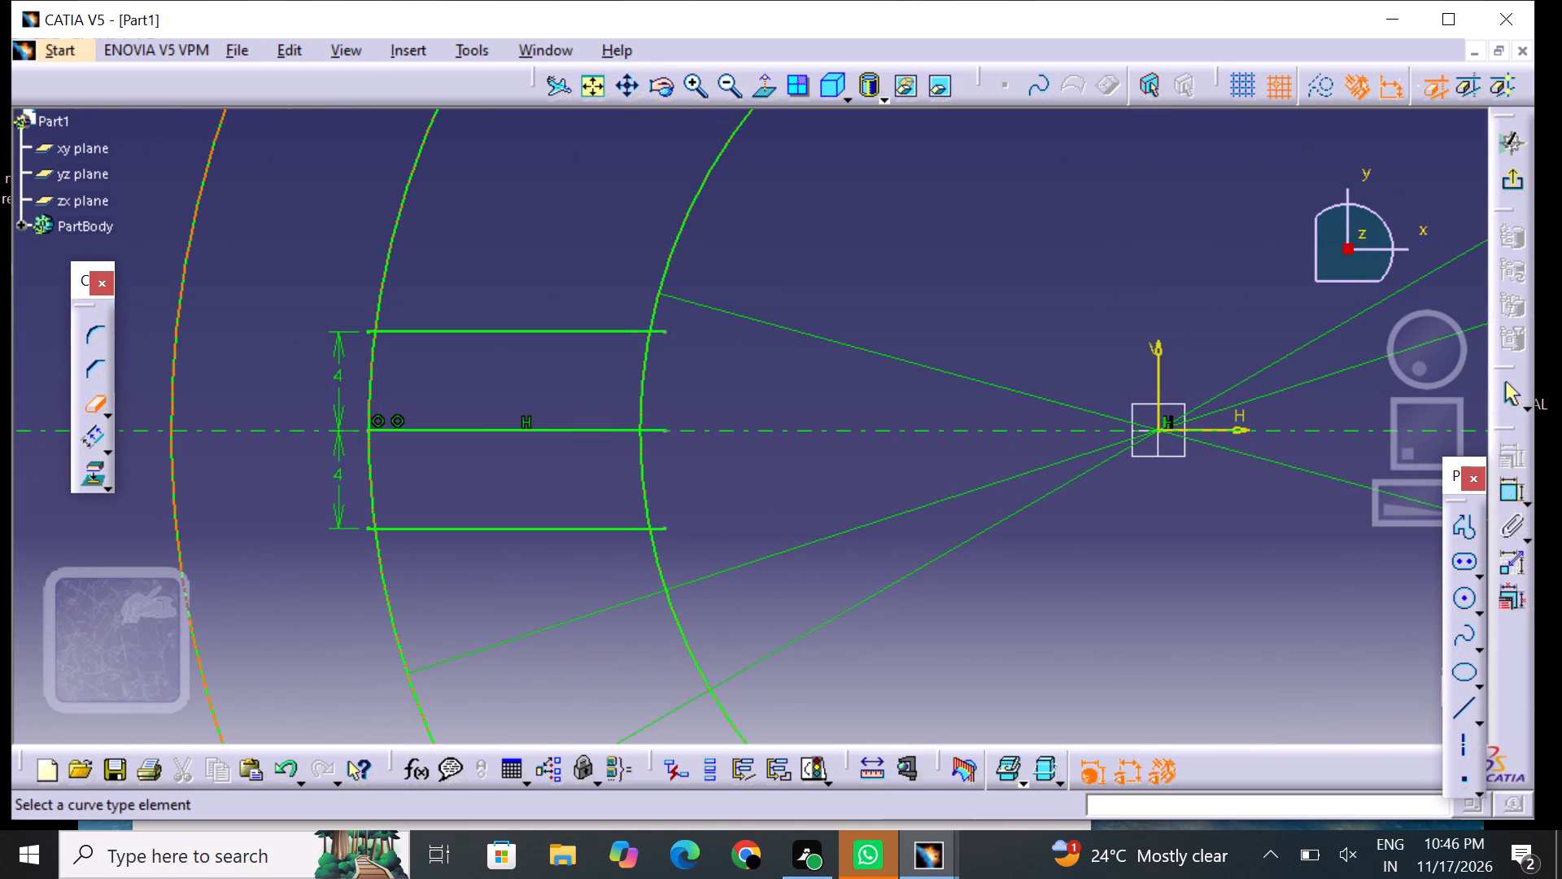
pyautogui.click(661, 332)
pyautogui.tripleClick(701, 85)
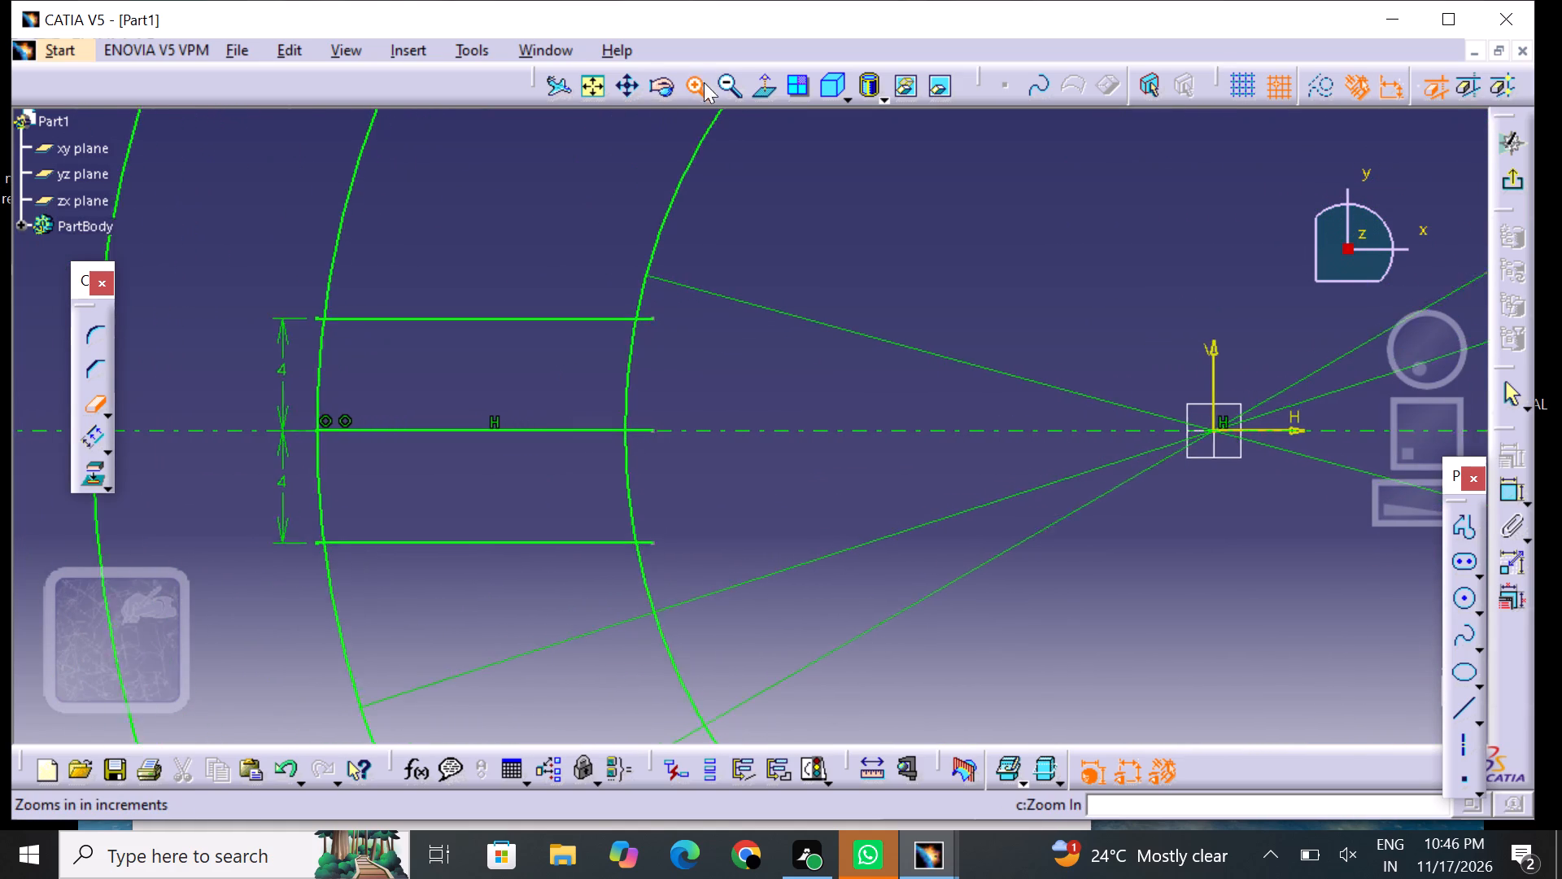
pyautogui.click(704, 82)
pyautogui.click(604, 270)
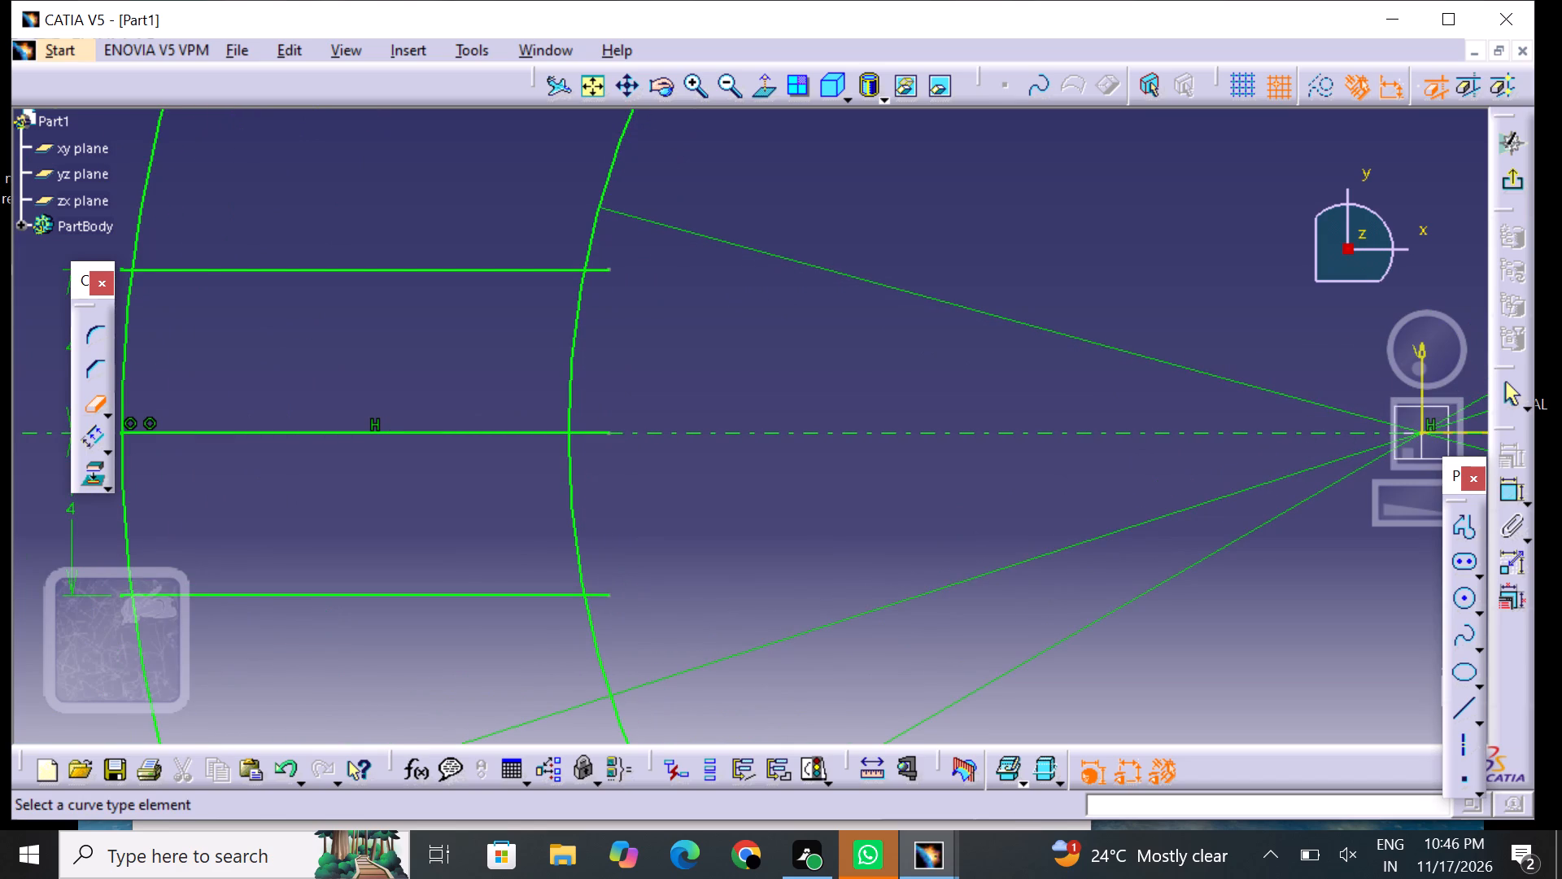
pyautogui.click(604, 269)
pyautogui.click(600, 596)
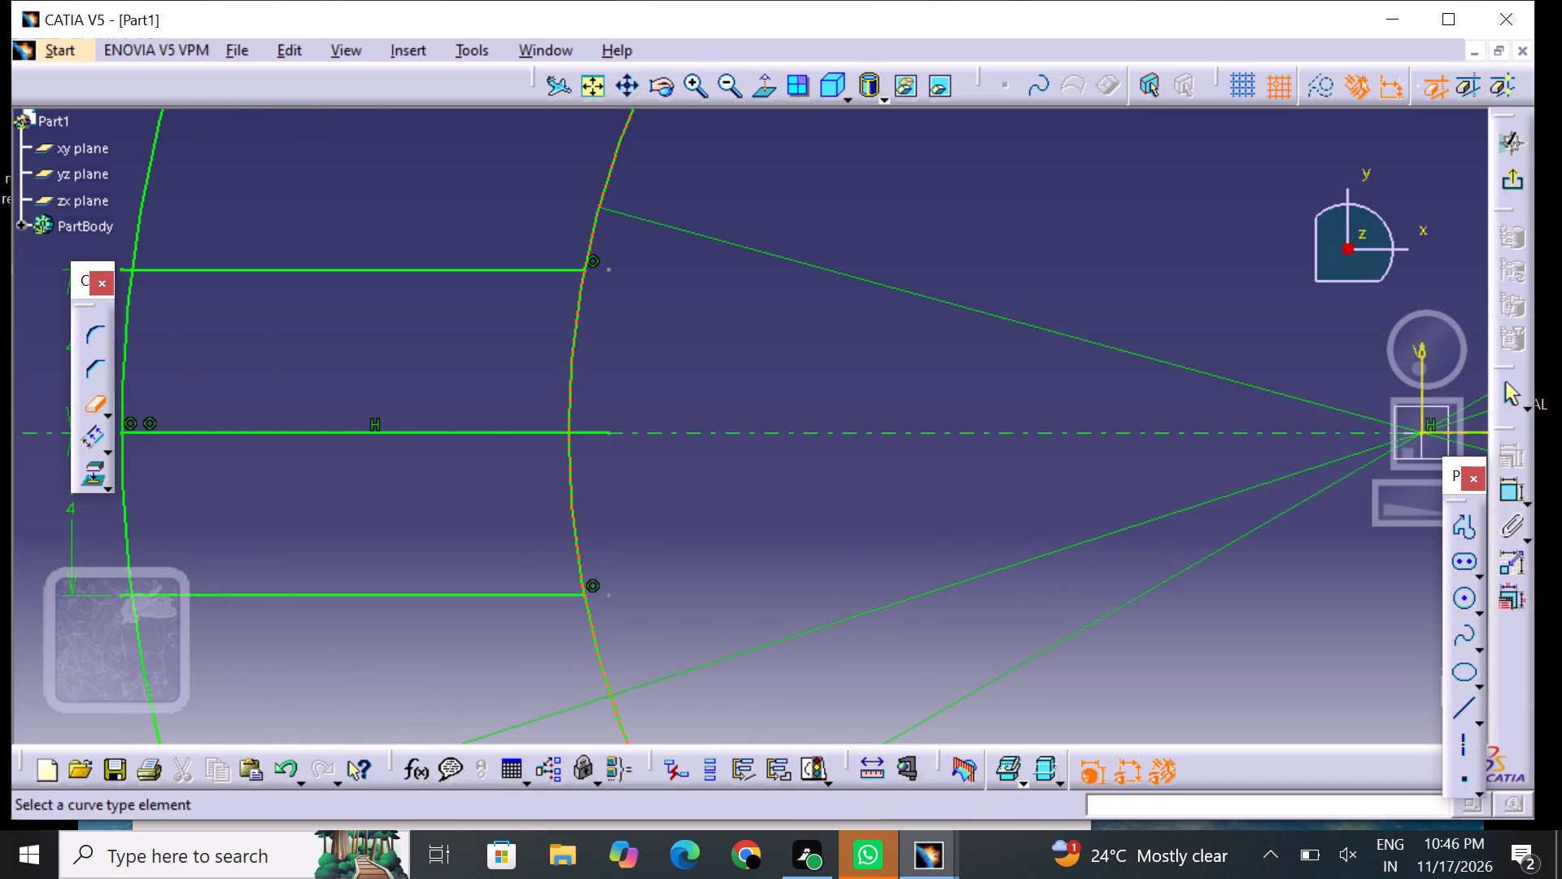
# Quick-trim the outer ends of the upper and lower offset lines back to the 64 mm circle.
pyautogui.moveTo(474, 514); pyautogui.dragTo(753, 544, button='middle')
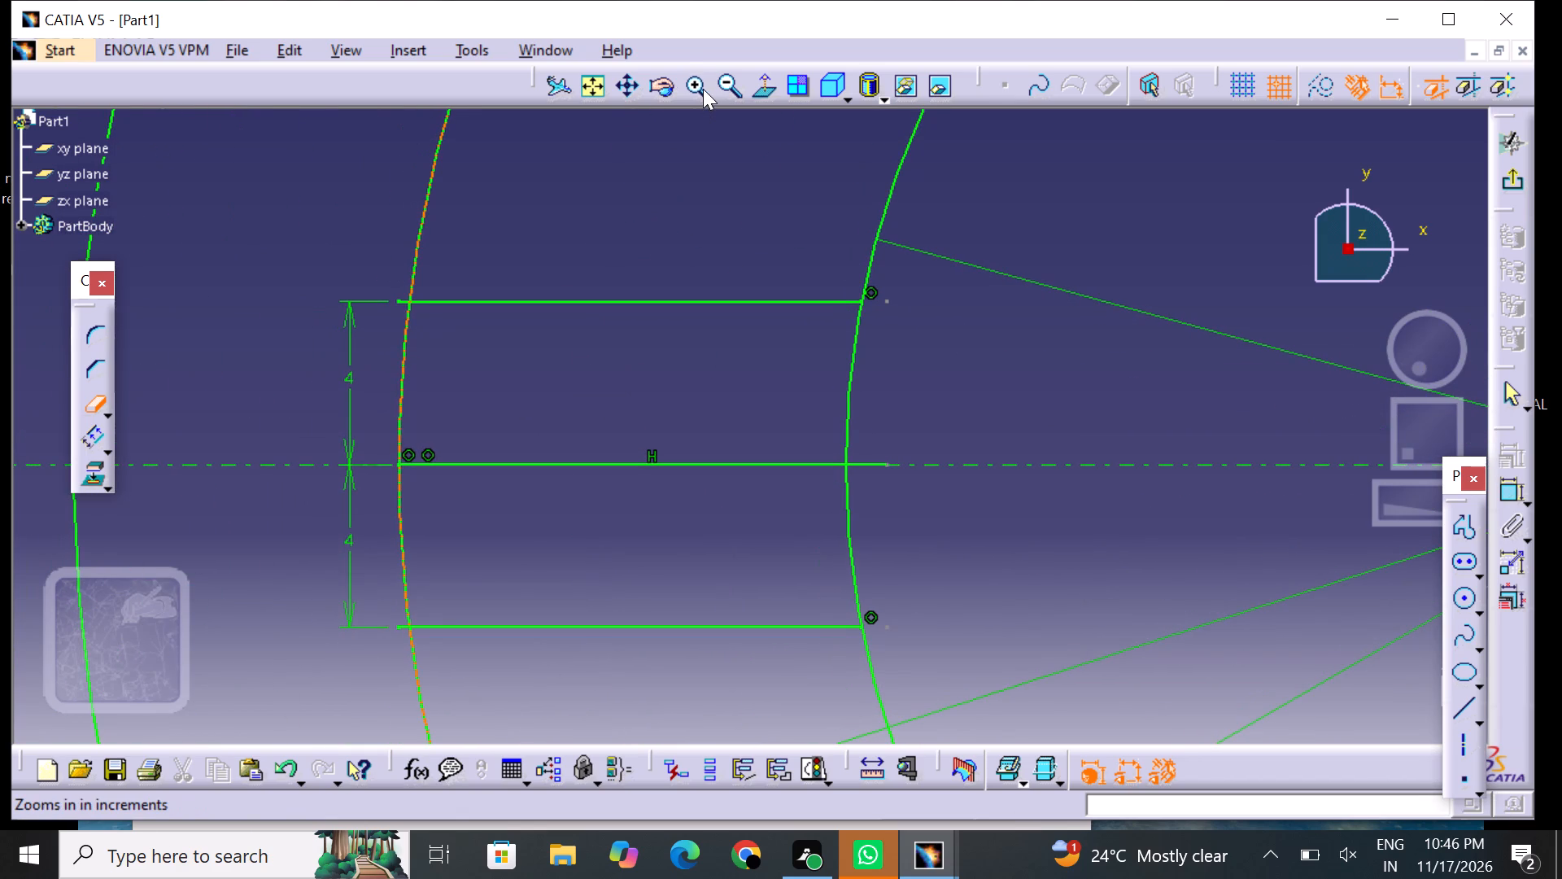
pyautogui.tripleClick(703, 89)
pyautogui.click(703, 88)
pyautogui.moveTo(398, 328); pyautogui.dragTo(796, 287, button='middle')
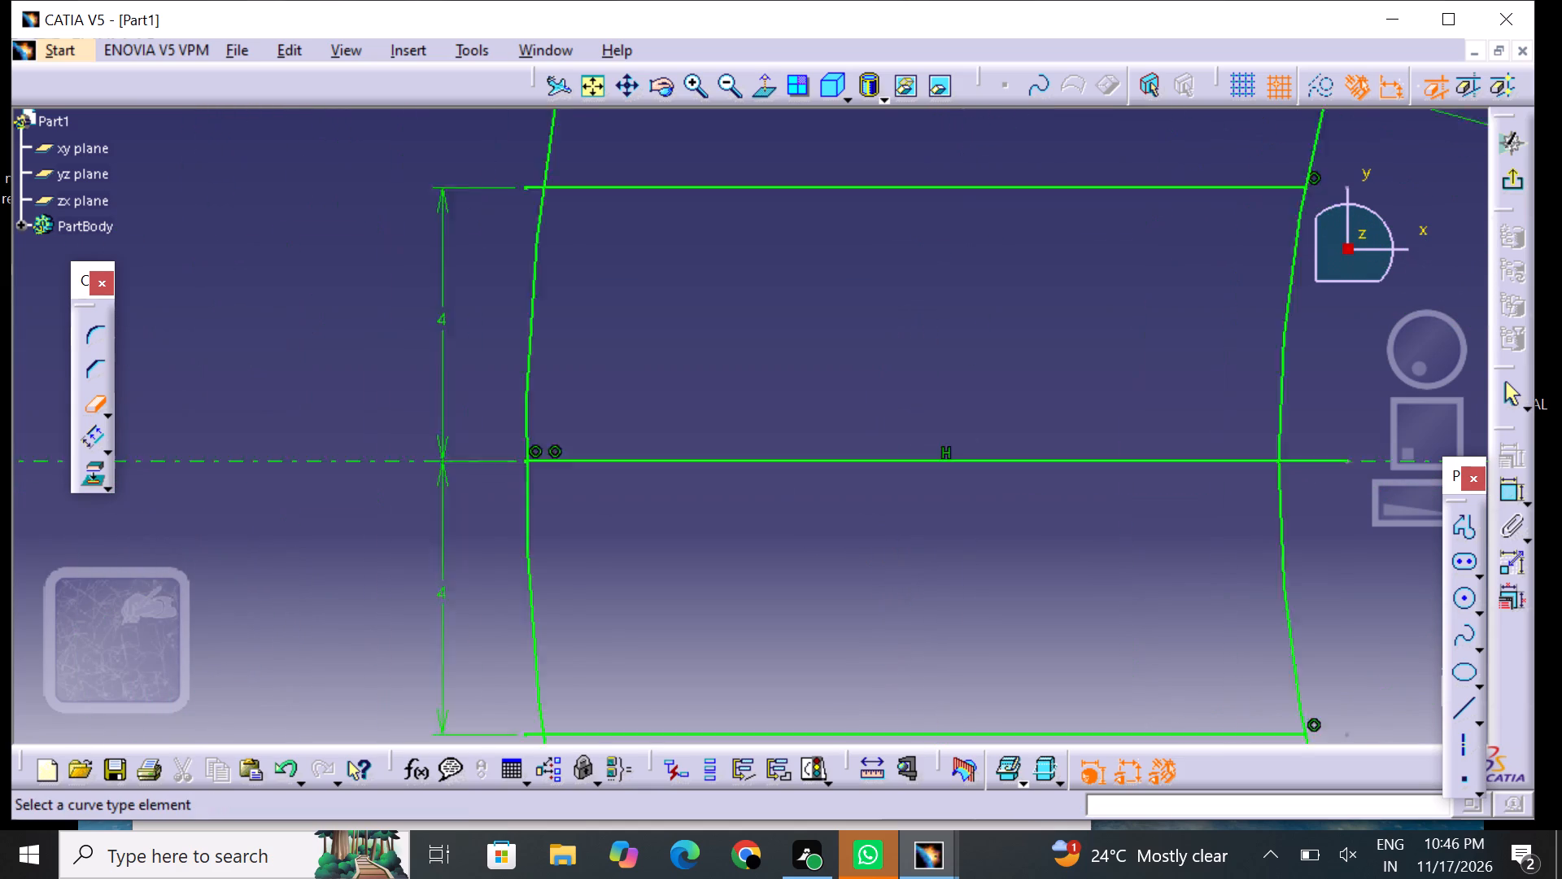
pyautogui.moveTo(796, 287); pyautogui.dragTo(814, 282, button='middle')
pyautogui.click(583, 171)
pyautogui.moveTo(621, 302); pyautogui.dragTo(630, 248, button='middle')
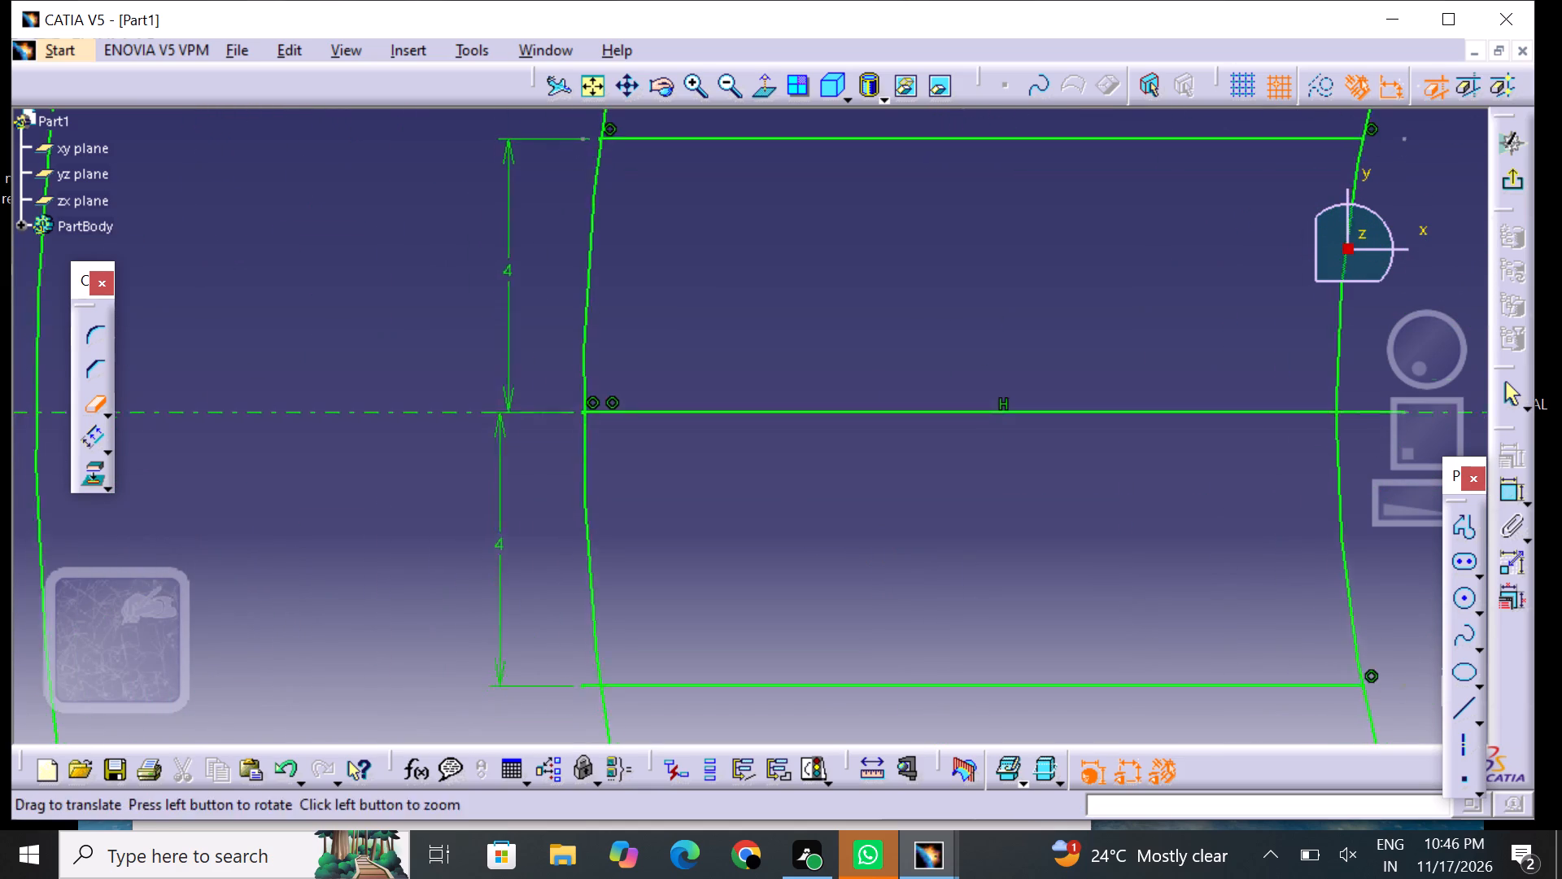
pyautogui.moveTo(630, 248); pyautogui.dragTo(636, 193, button='middle')
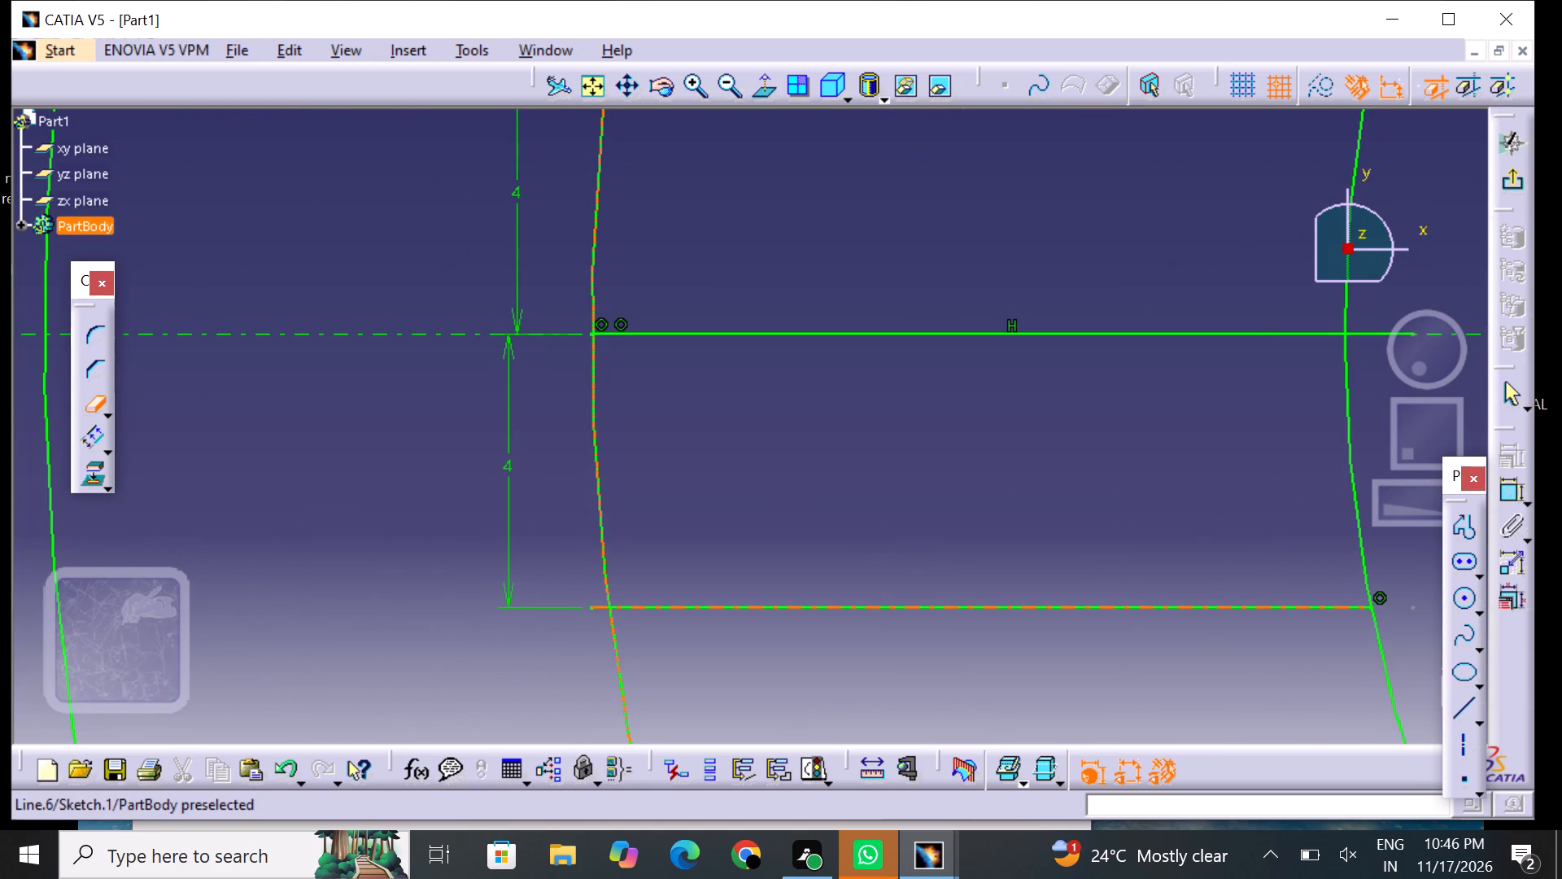
pyautogui.click(596, 610)
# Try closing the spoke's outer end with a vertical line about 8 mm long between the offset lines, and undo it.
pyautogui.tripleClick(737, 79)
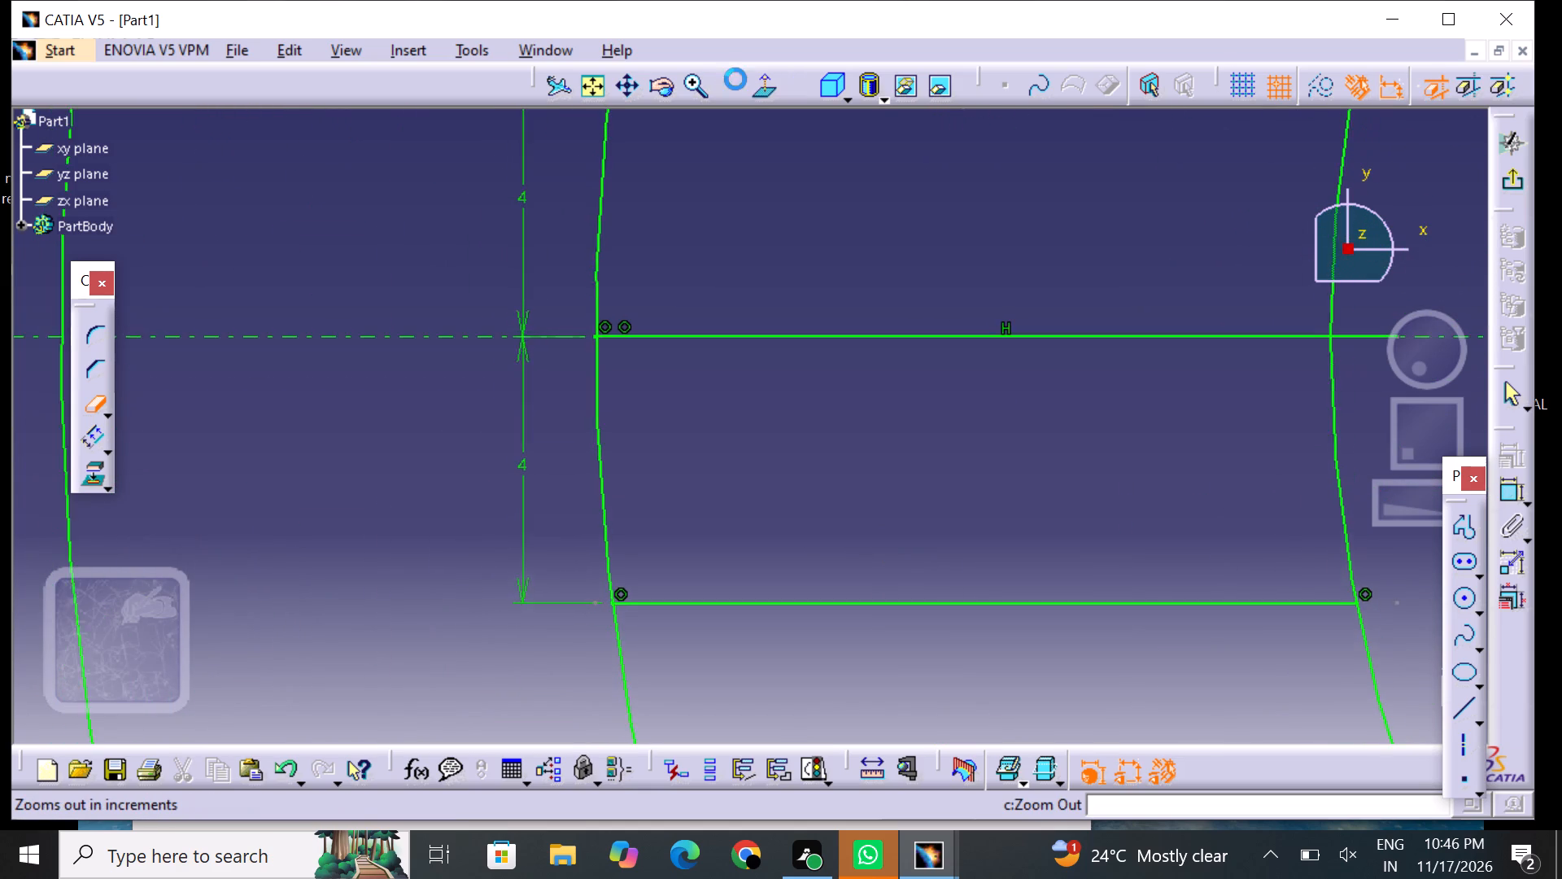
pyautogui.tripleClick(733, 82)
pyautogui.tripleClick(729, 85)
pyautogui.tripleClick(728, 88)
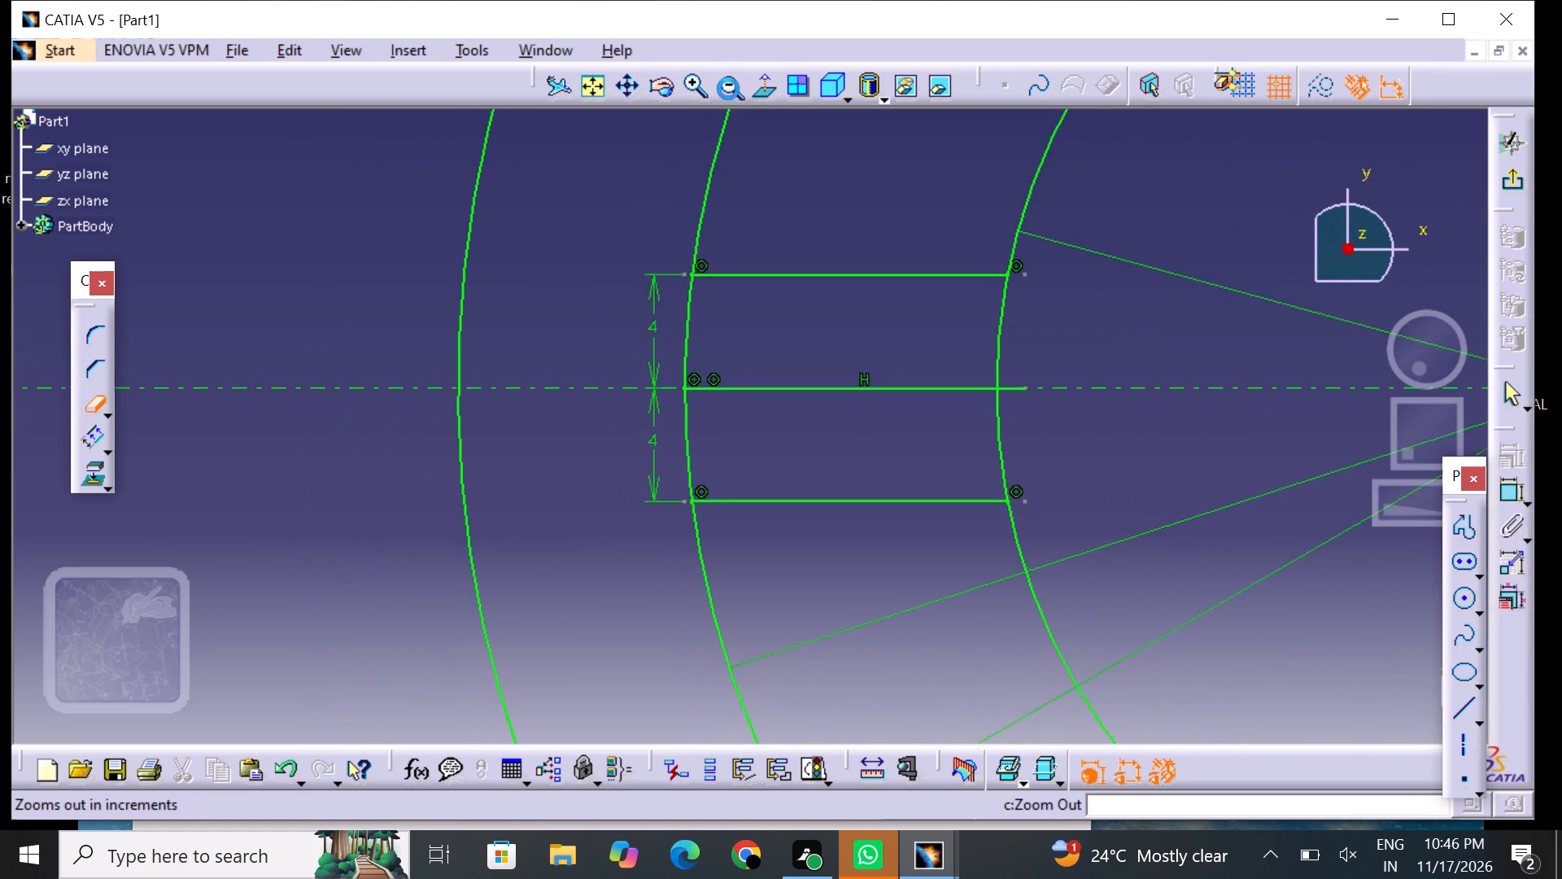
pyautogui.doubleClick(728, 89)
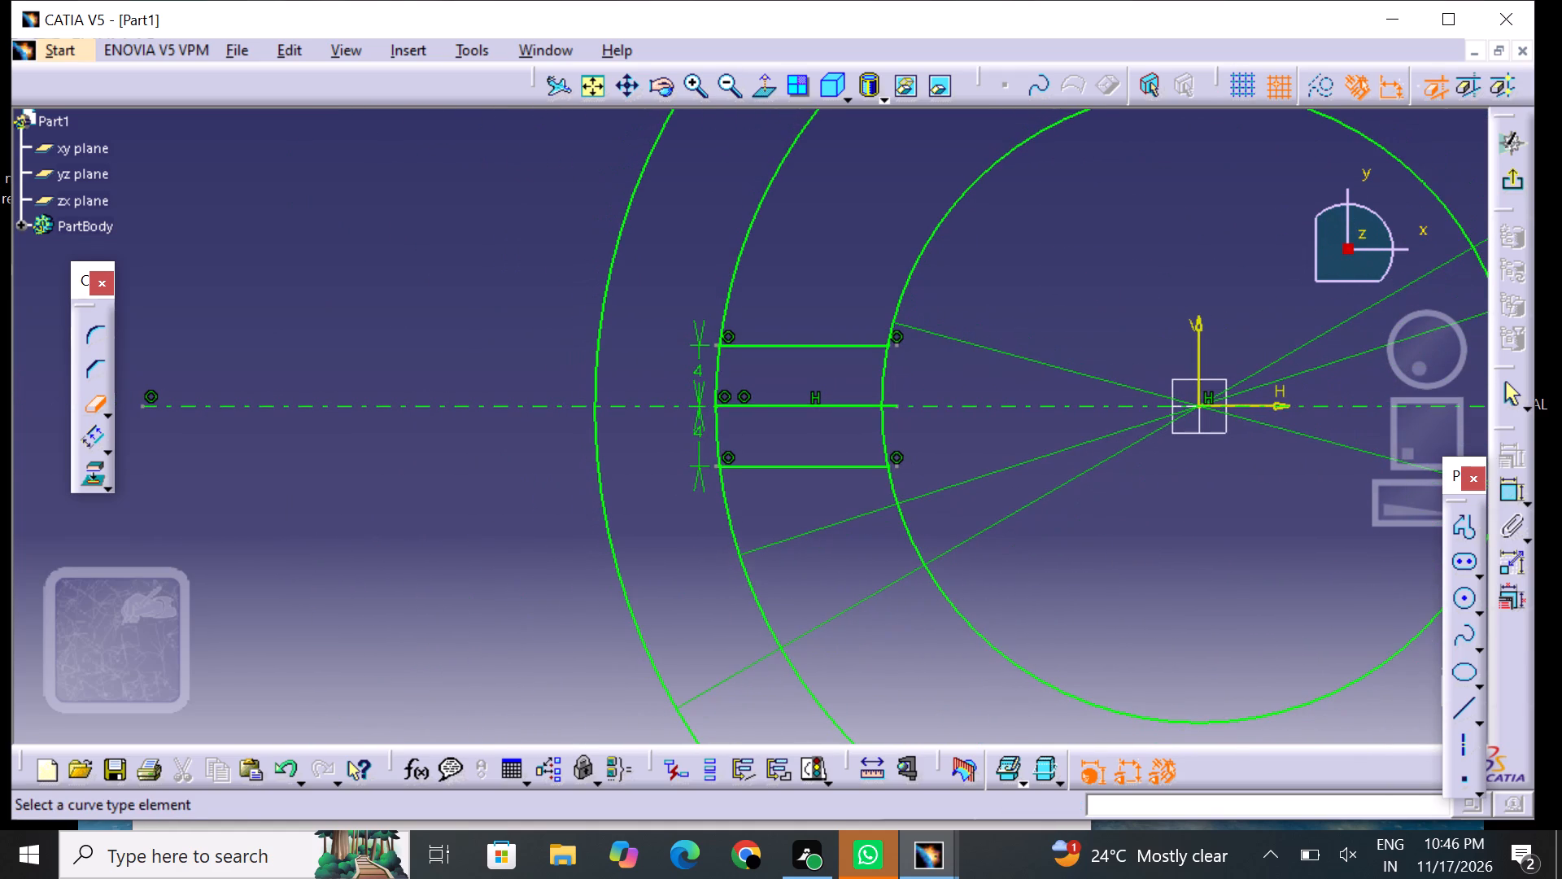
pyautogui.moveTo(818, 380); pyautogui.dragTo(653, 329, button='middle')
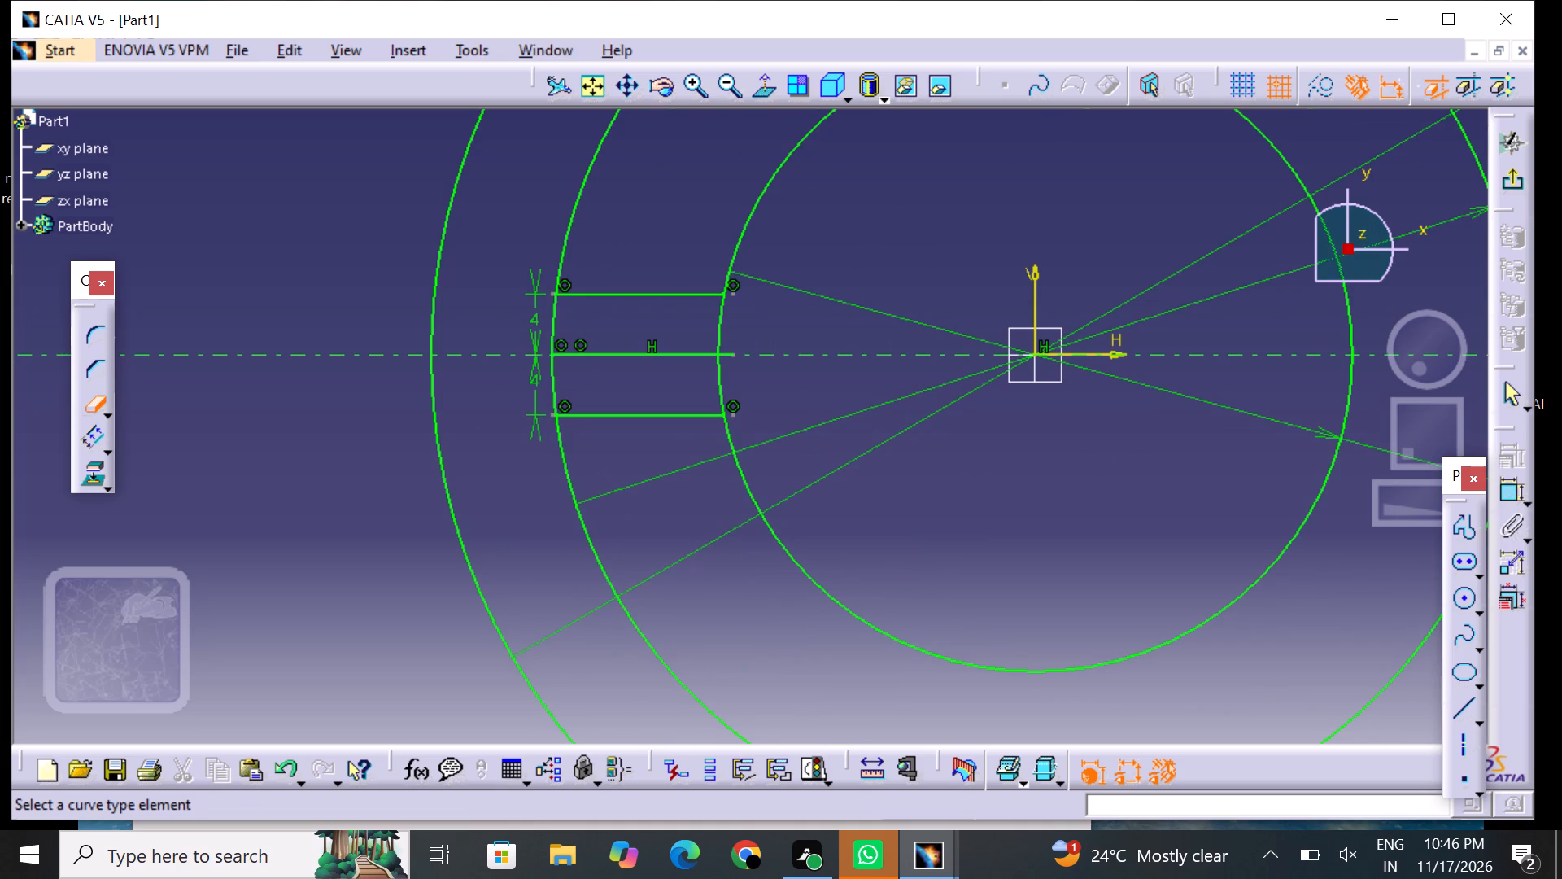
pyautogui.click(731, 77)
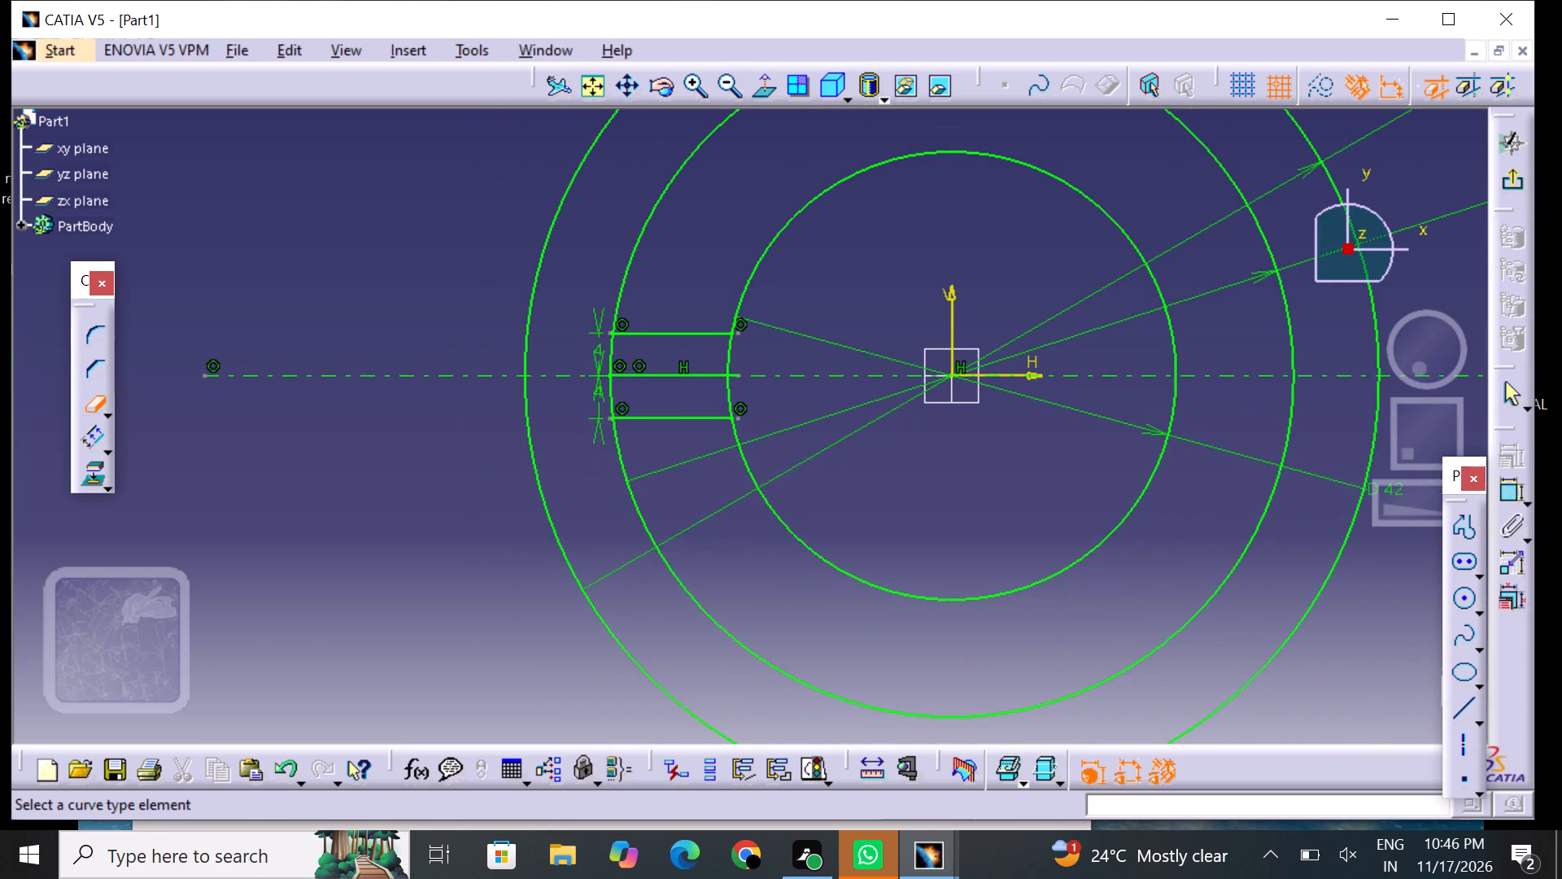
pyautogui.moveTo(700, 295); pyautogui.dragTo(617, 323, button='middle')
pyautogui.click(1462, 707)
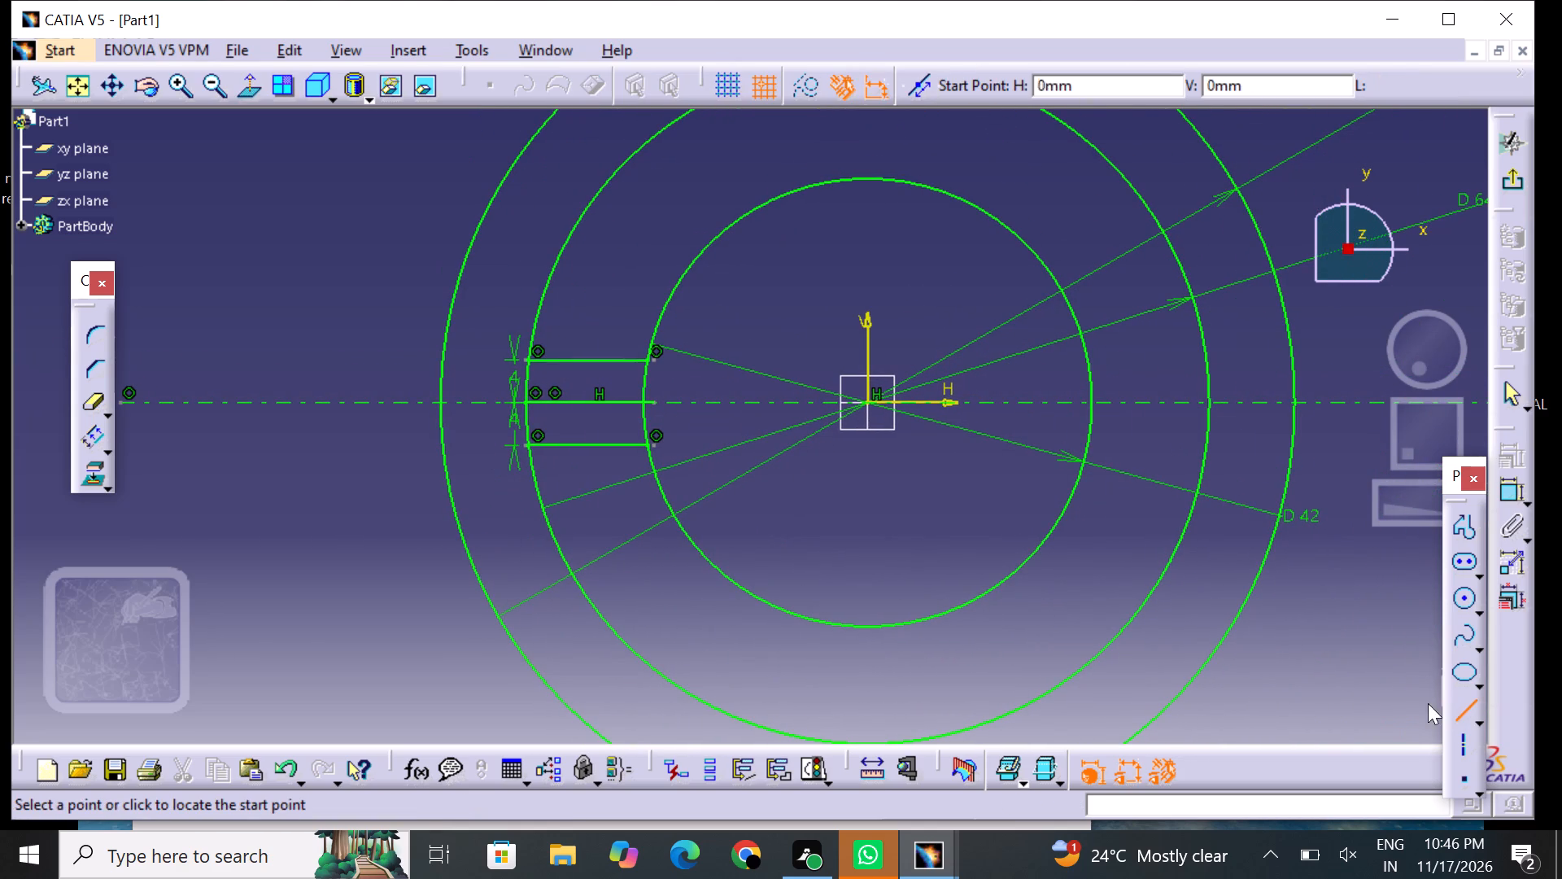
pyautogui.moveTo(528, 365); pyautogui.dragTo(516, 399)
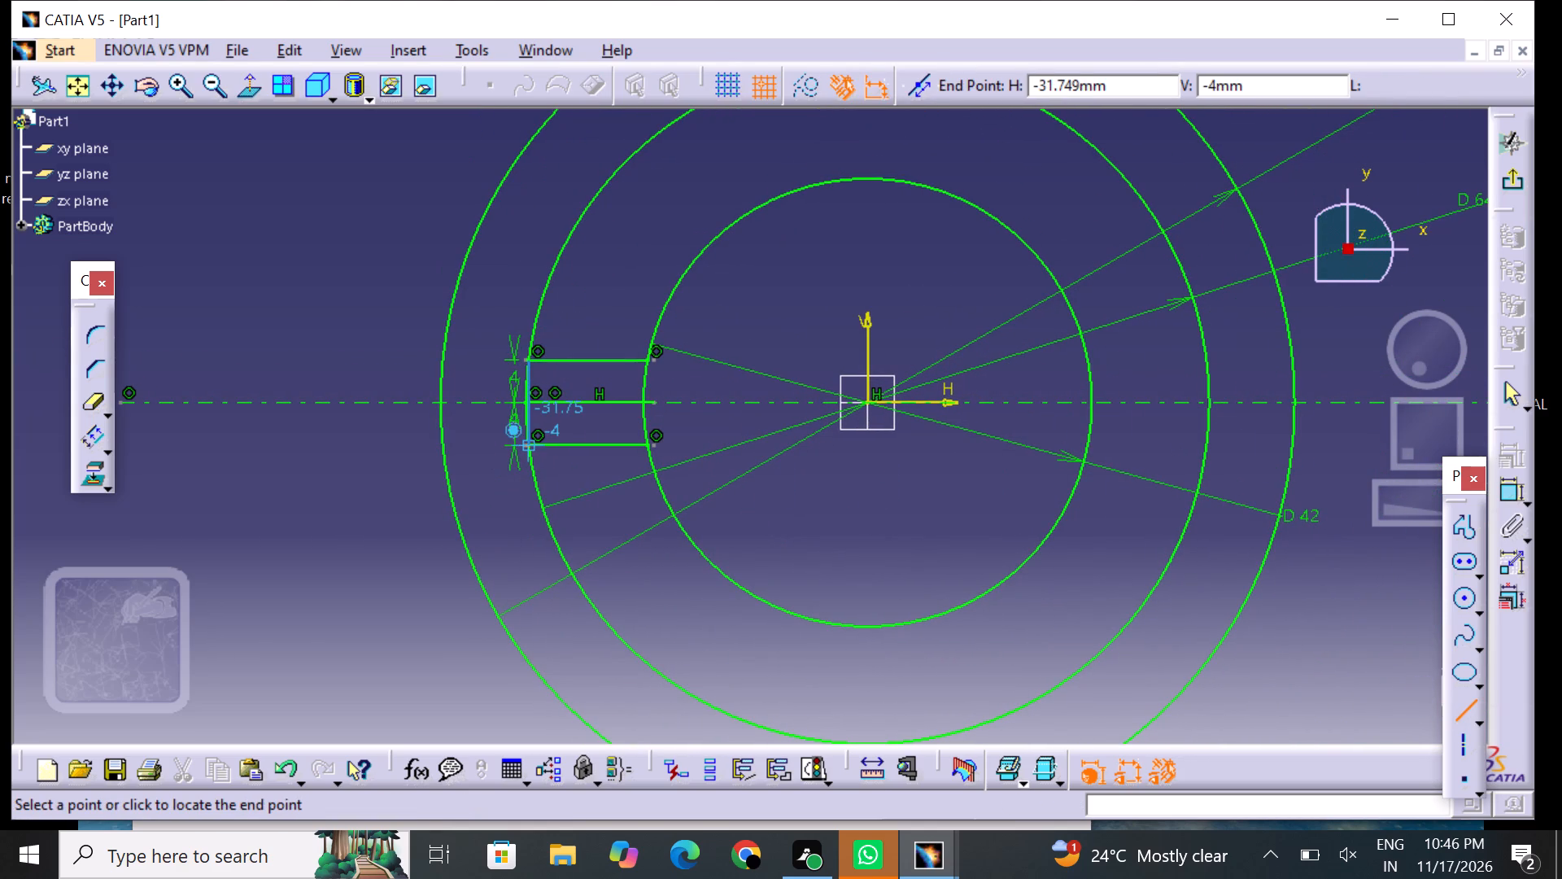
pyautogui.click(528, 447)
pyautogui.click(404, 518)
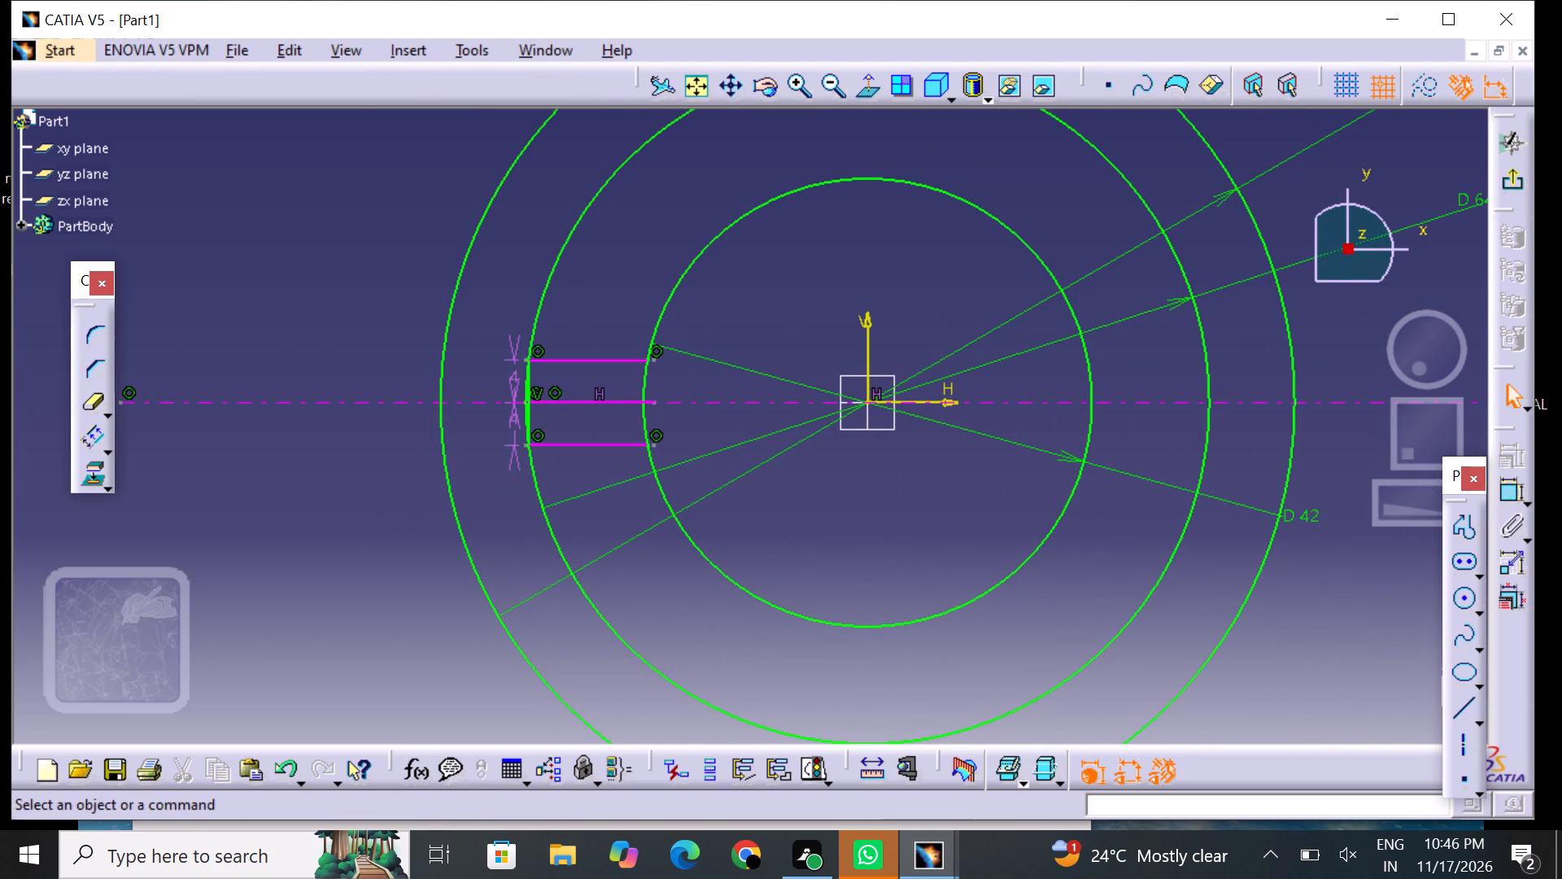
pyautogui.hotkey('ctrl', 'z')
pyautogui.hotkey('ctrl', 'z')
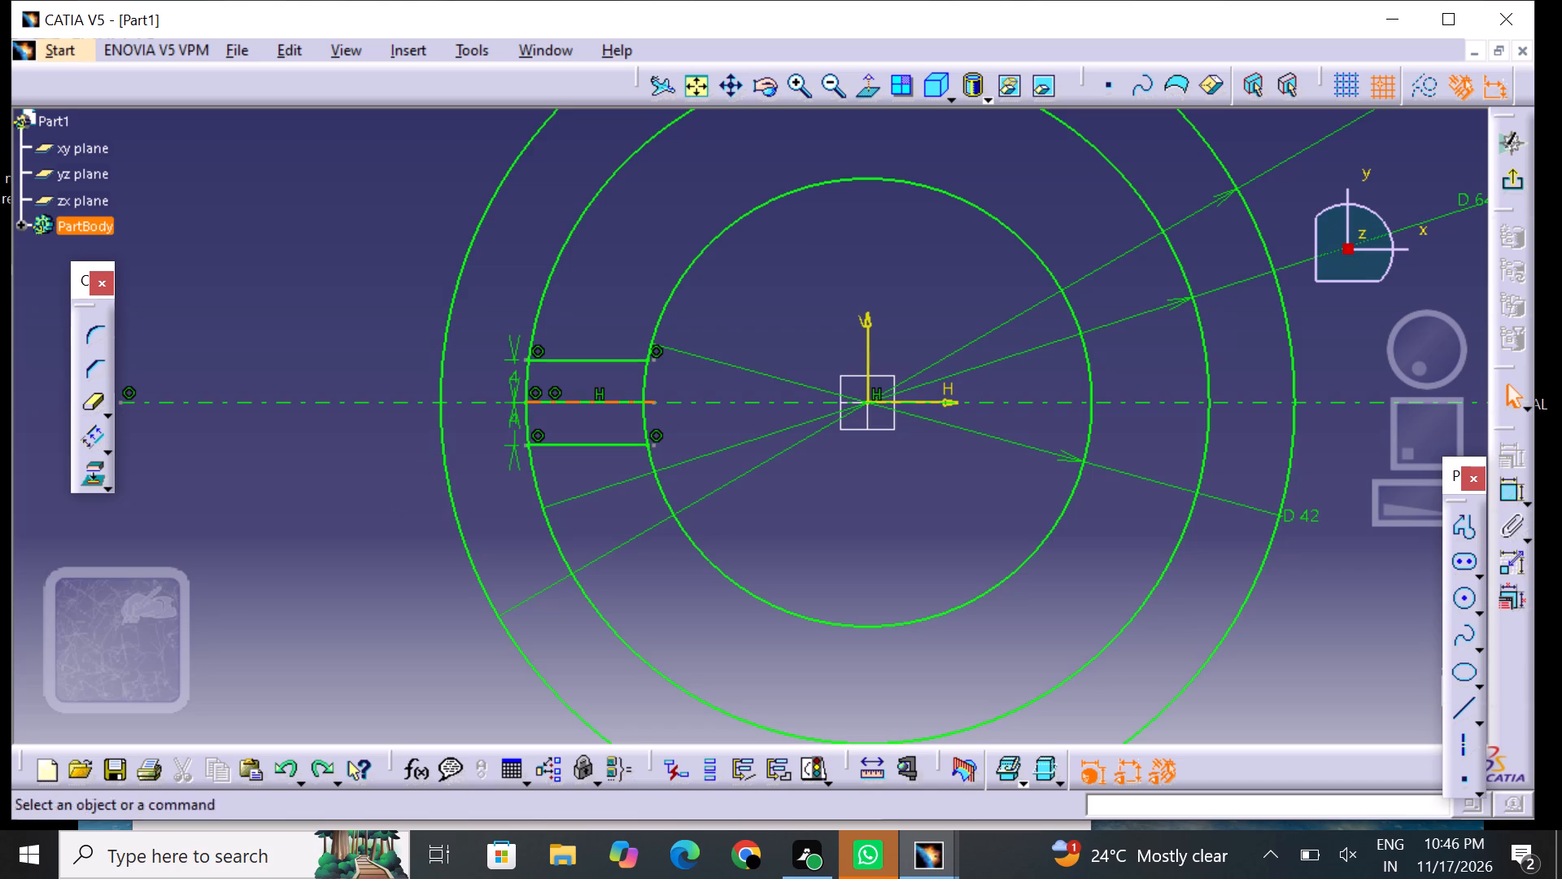
# Start a Rotate of the spoke's three horizontal lines with duplicate mode on, and clear the instance count for a new value.
pyautogui.moveTo(512, 330); pyautogui.dragTo(569, 359)
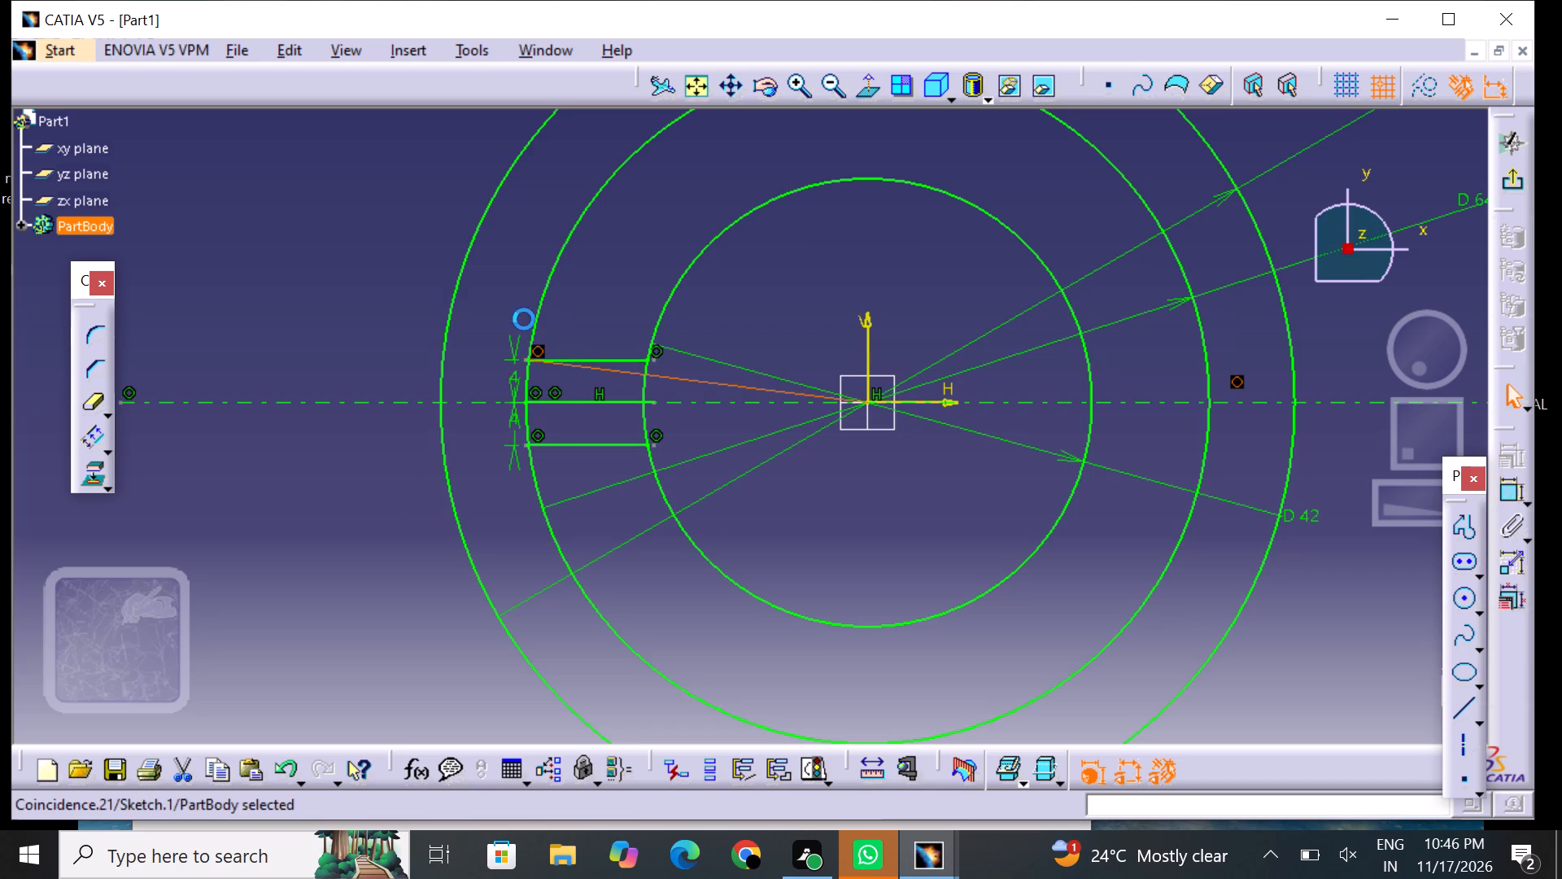
pyautogui.click(523, 320)
pyautogui.moveTo(508, 312); pyautogui.dragTo(672, 465)
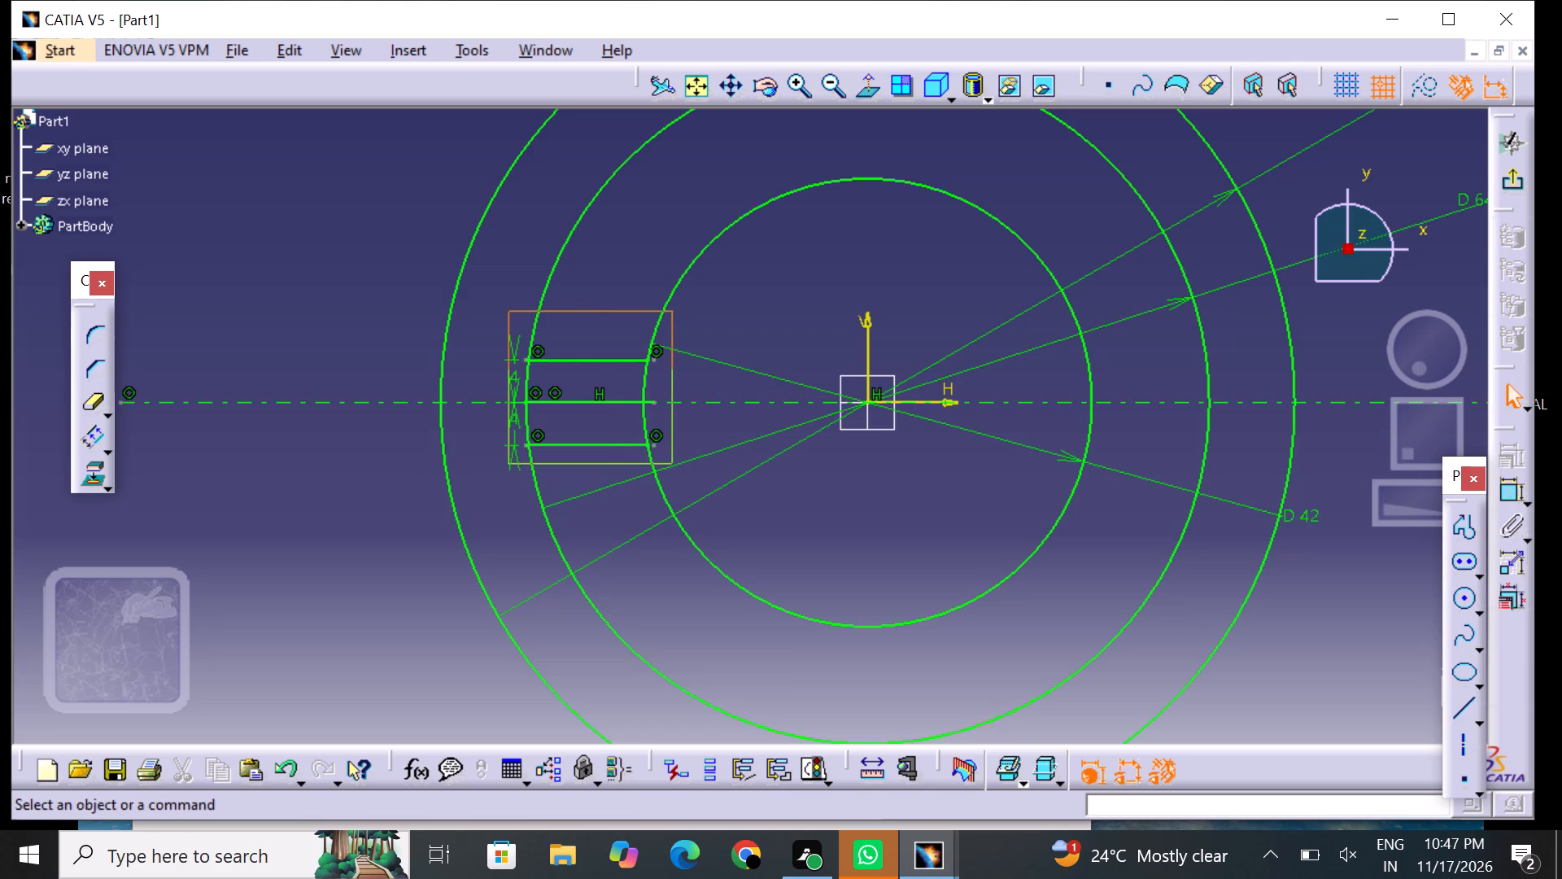
pyautogui.moveTo(672, 465); pyautogui.dragTo(673, 464)
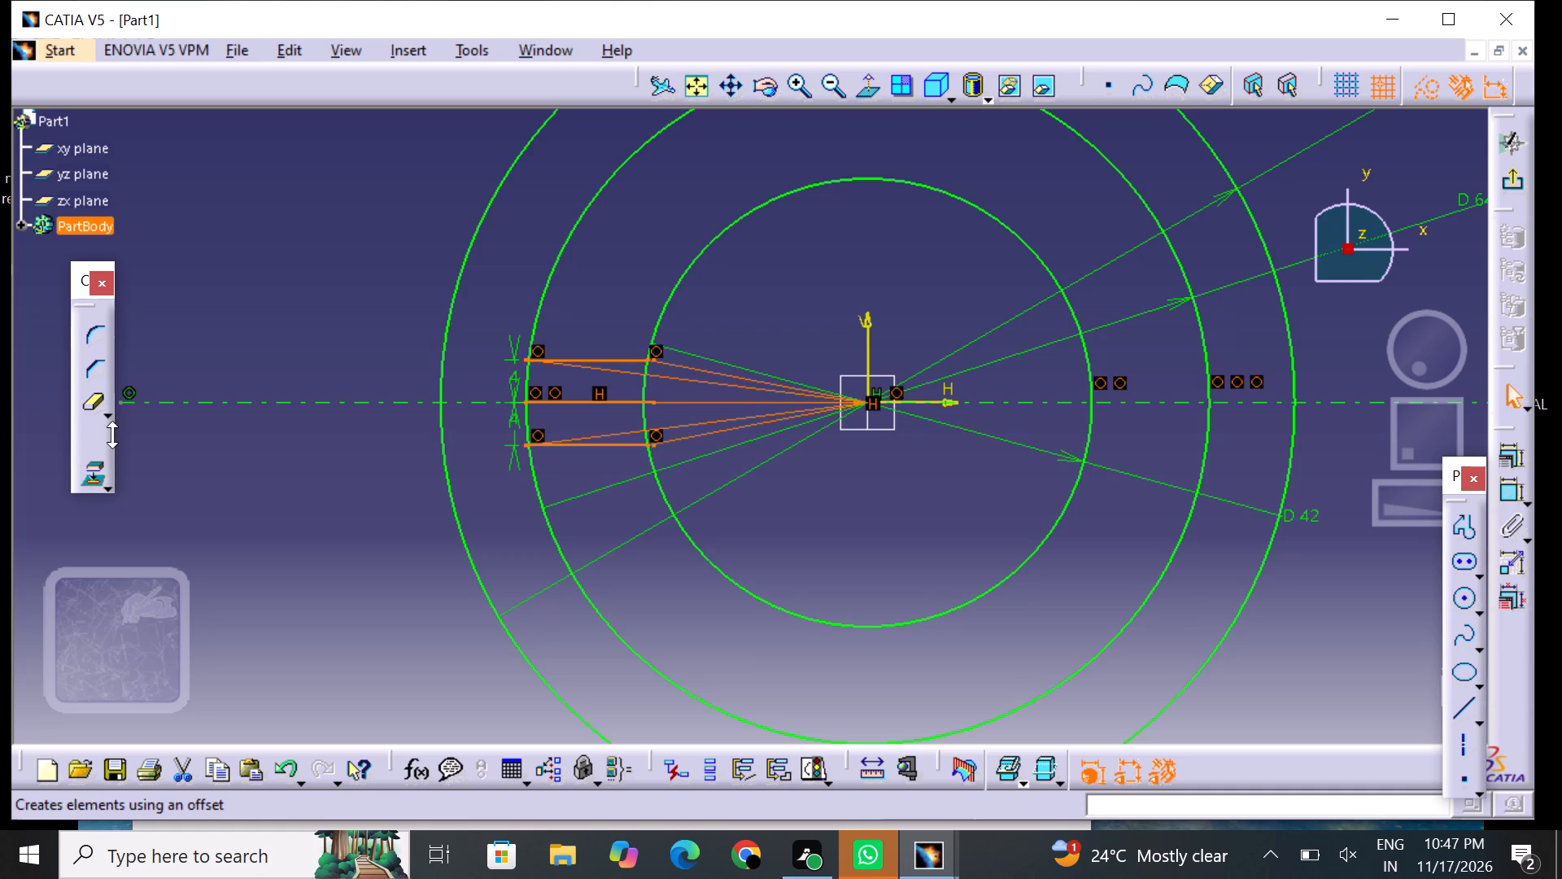
pyautogui.click(104, 453)
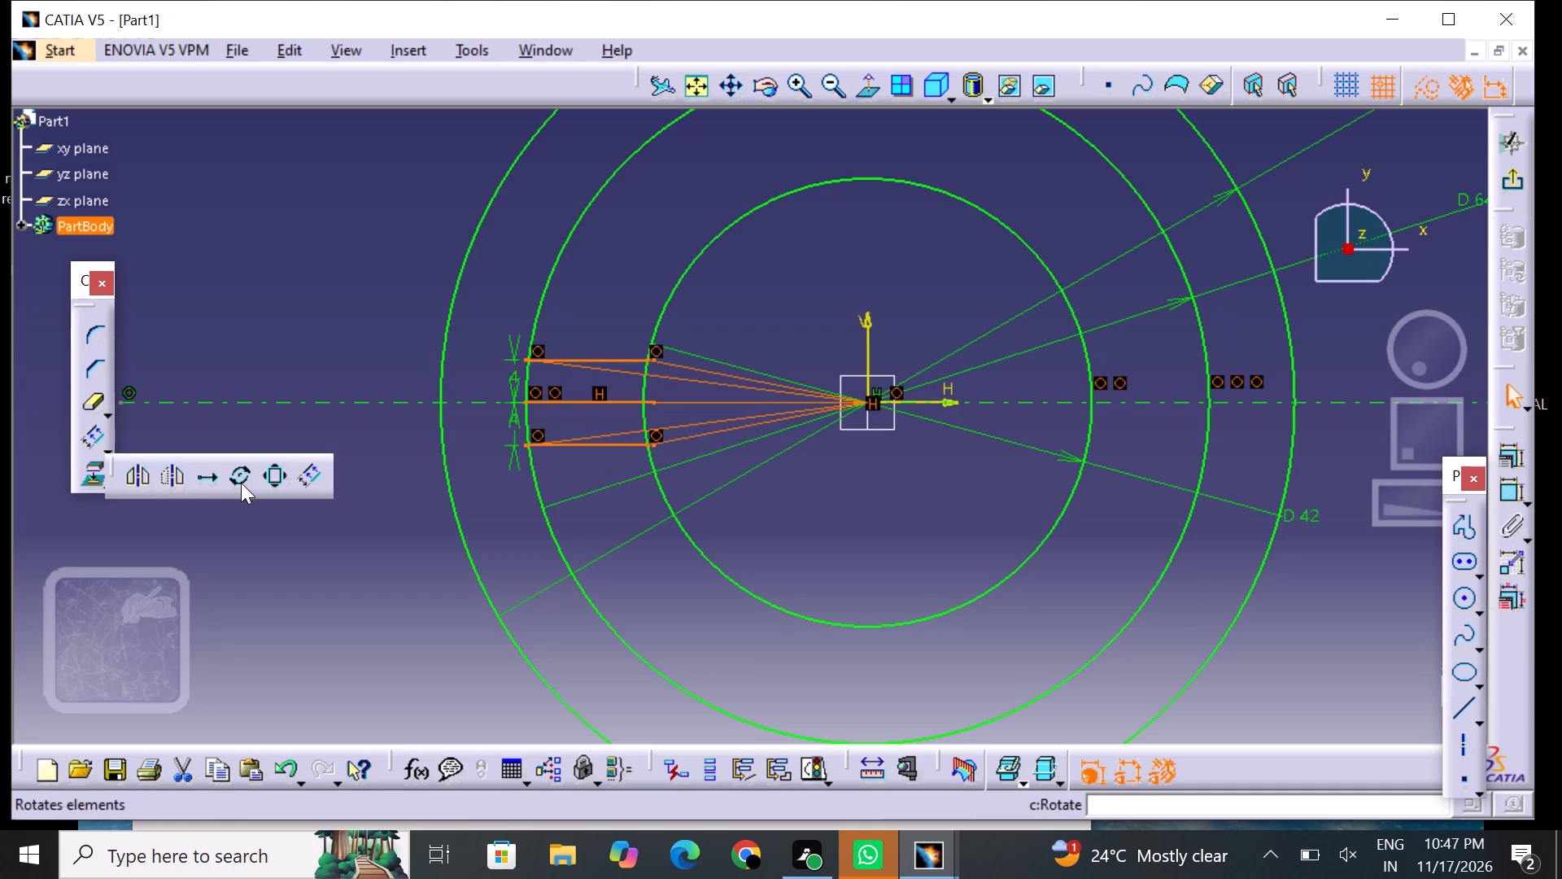
pyautogui.click(241, 482)
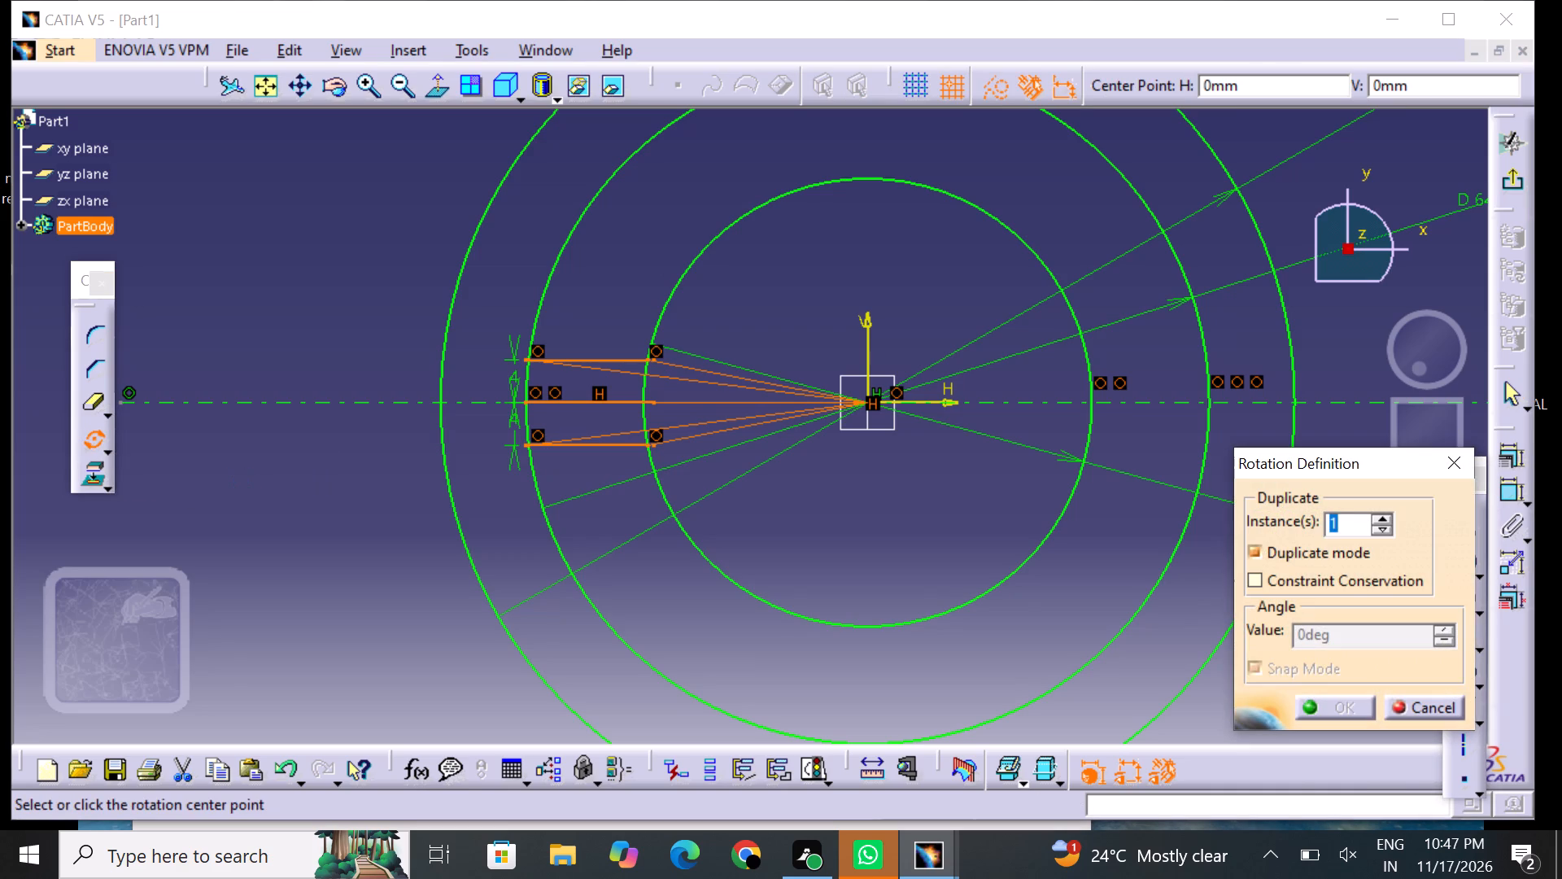
pyautogui.press('BackSpace')
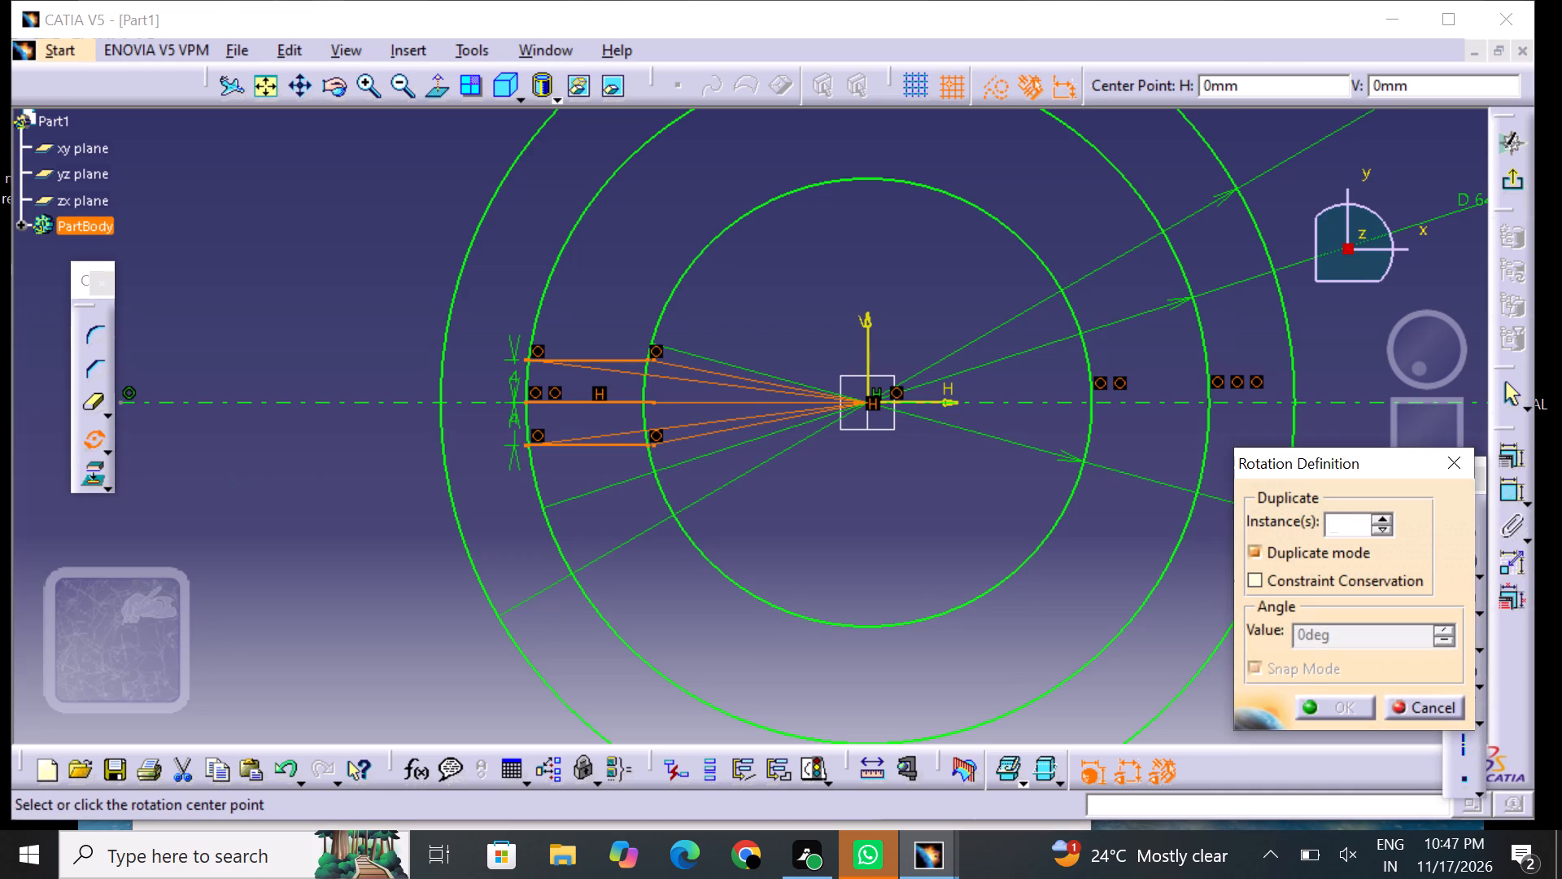
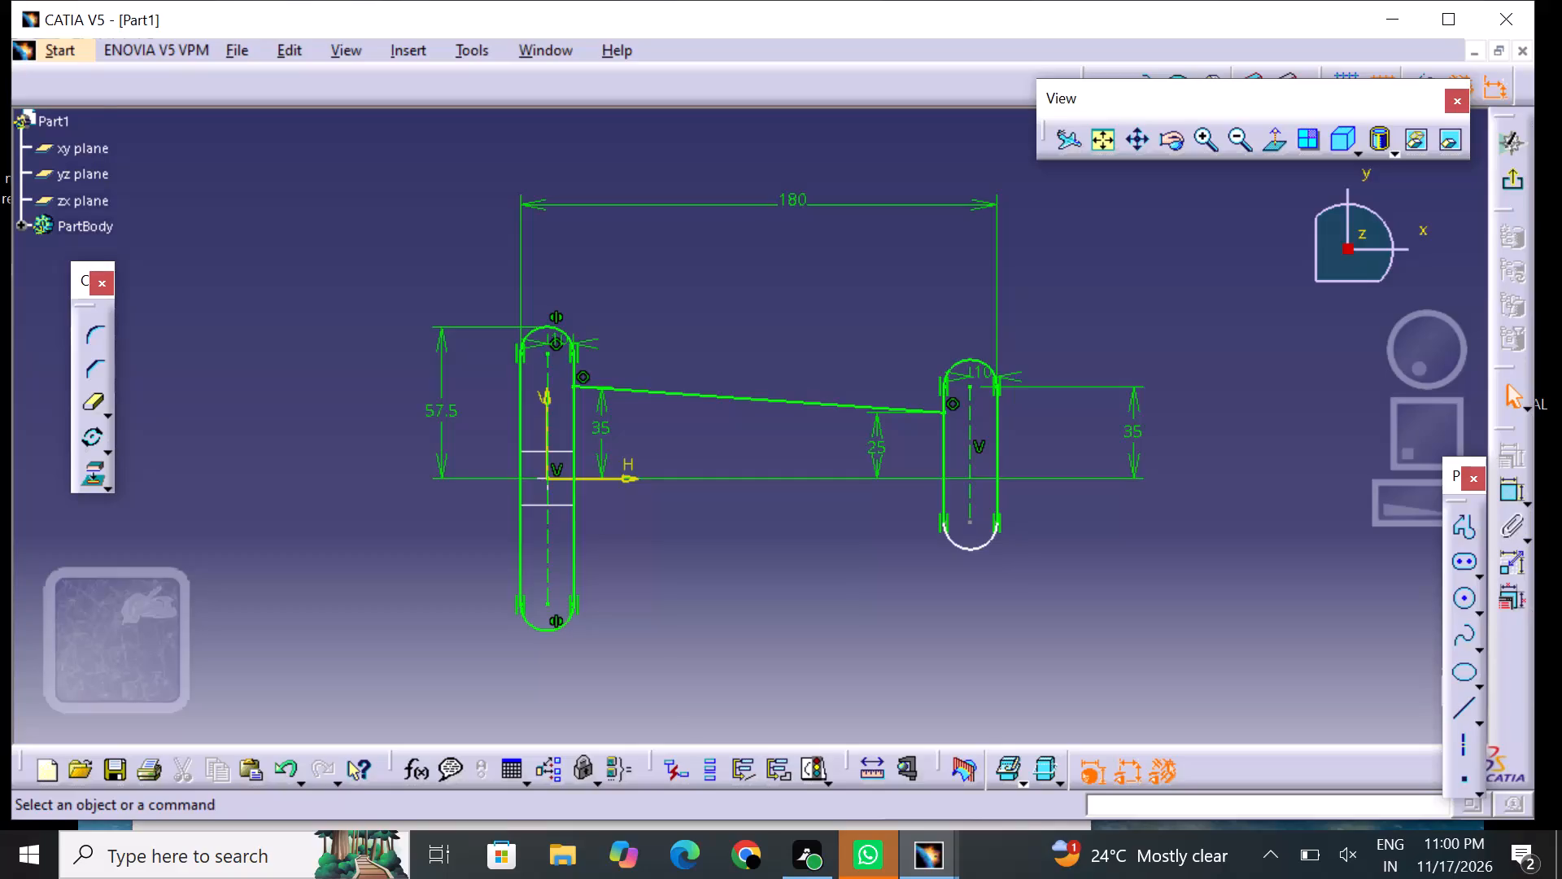
# Undo the latest slot edits, back through the 180 mm spacing and the right slot's 10 mm radius and 35 mm height dimensions.
pyautogui.scroll(1, 840, 644)
pyautogui.moveTo(839, 612); pyautogui.dragTo(831, 579, button='middle')
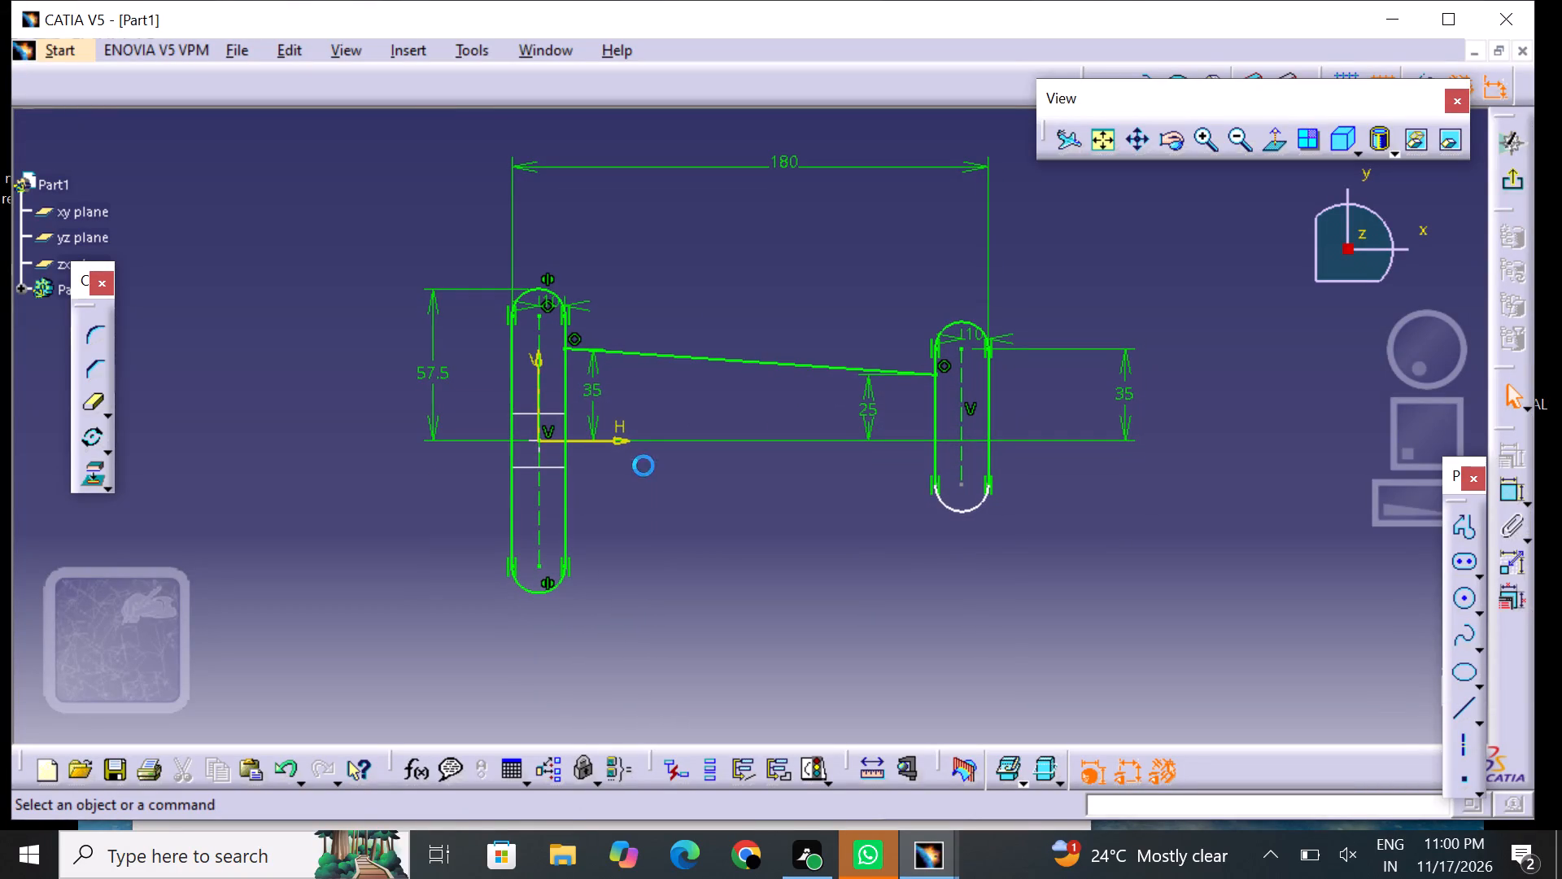
pyautogui.hotkey('ctrl', 'z')
pyautogui.hotkey('ctrl', 'z')
pyautogui.hotkey('ctrl', 'z')
pyautogui.hotkey('ctrl', 'z')
pyautogui.hotkey('ctrl', 'z')
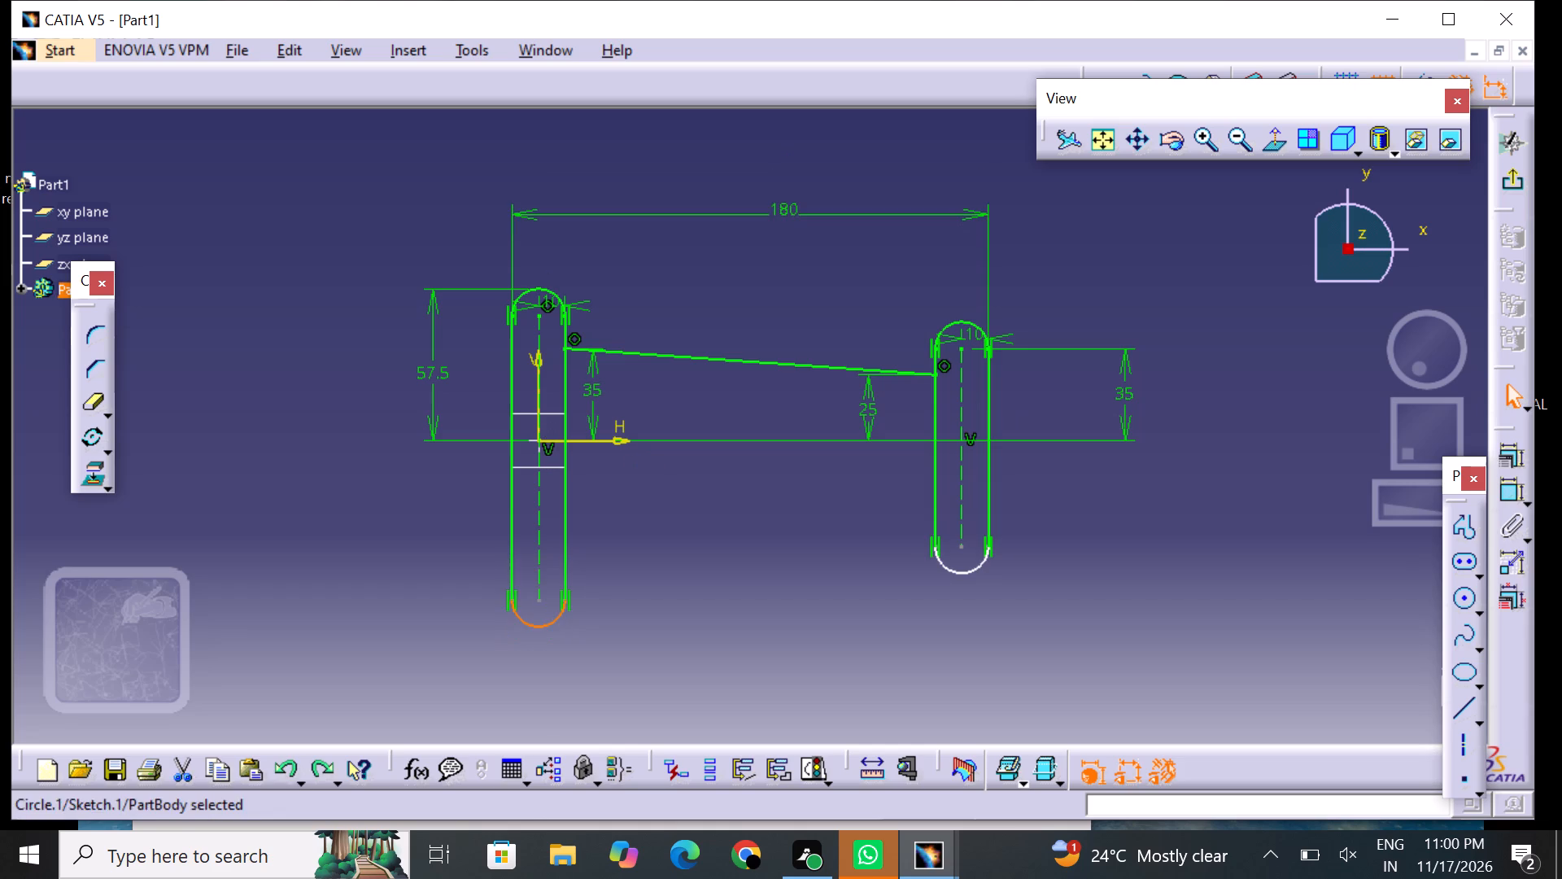
pyautogui.hotkey('ctrl', 'z')
pyautogui.hotkey('ctrl', 'z')
pyautogui.hotkey('ctrl', 'z')
pyautogui.hotkey('ctrl', 'z')
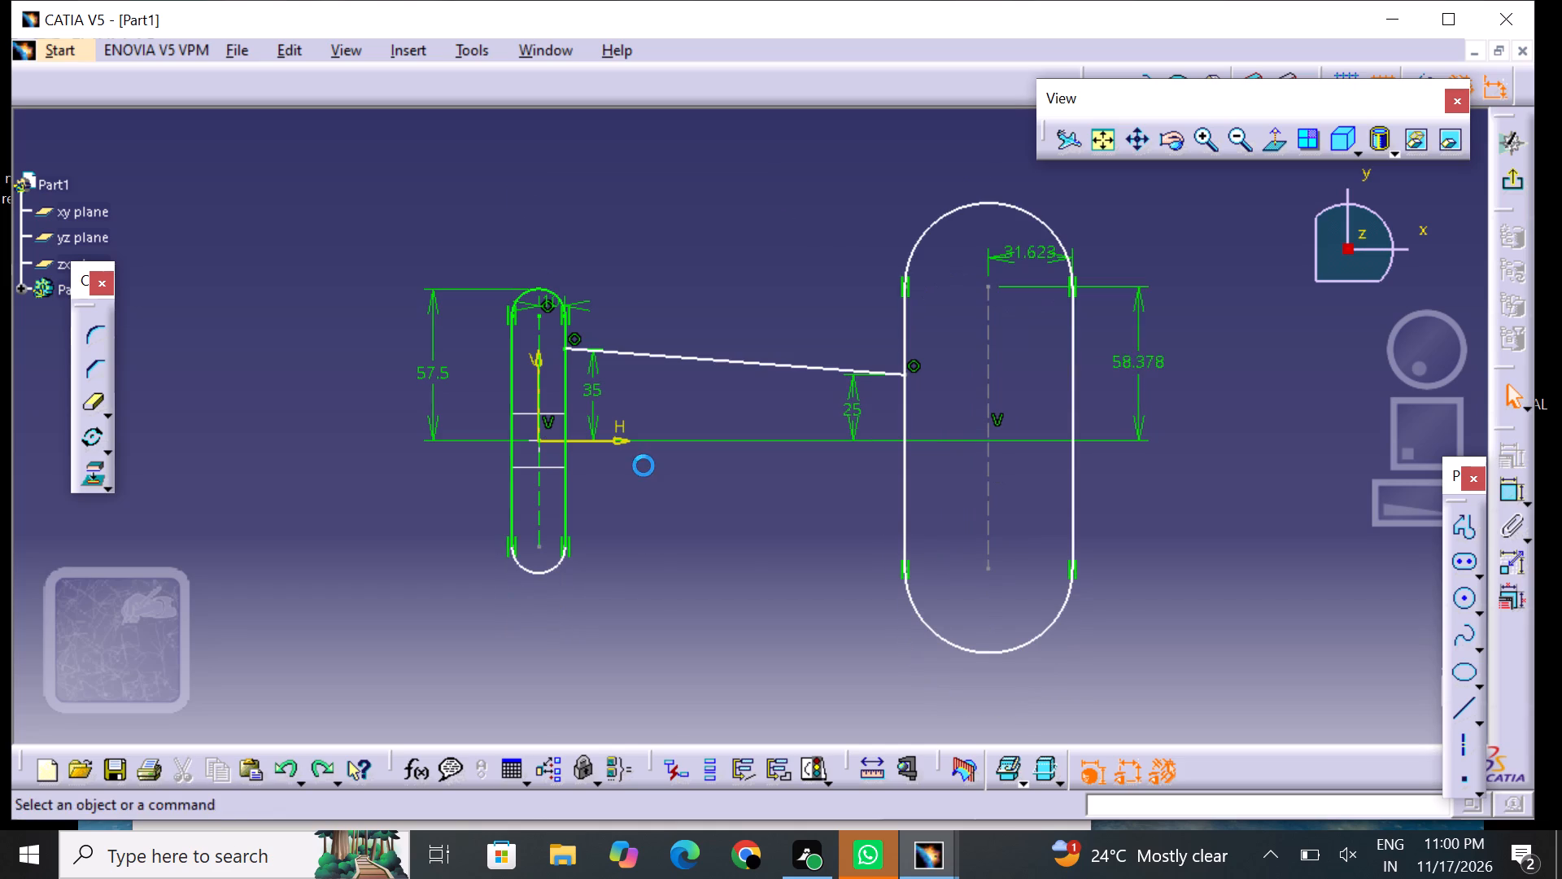
# Undo the remaining line-end height dimensions and the sloped line connecting the two slots.
pyautogui.hotkey('ctrl', 'z')
pyautogui.hotkey('ctrl', 'z')
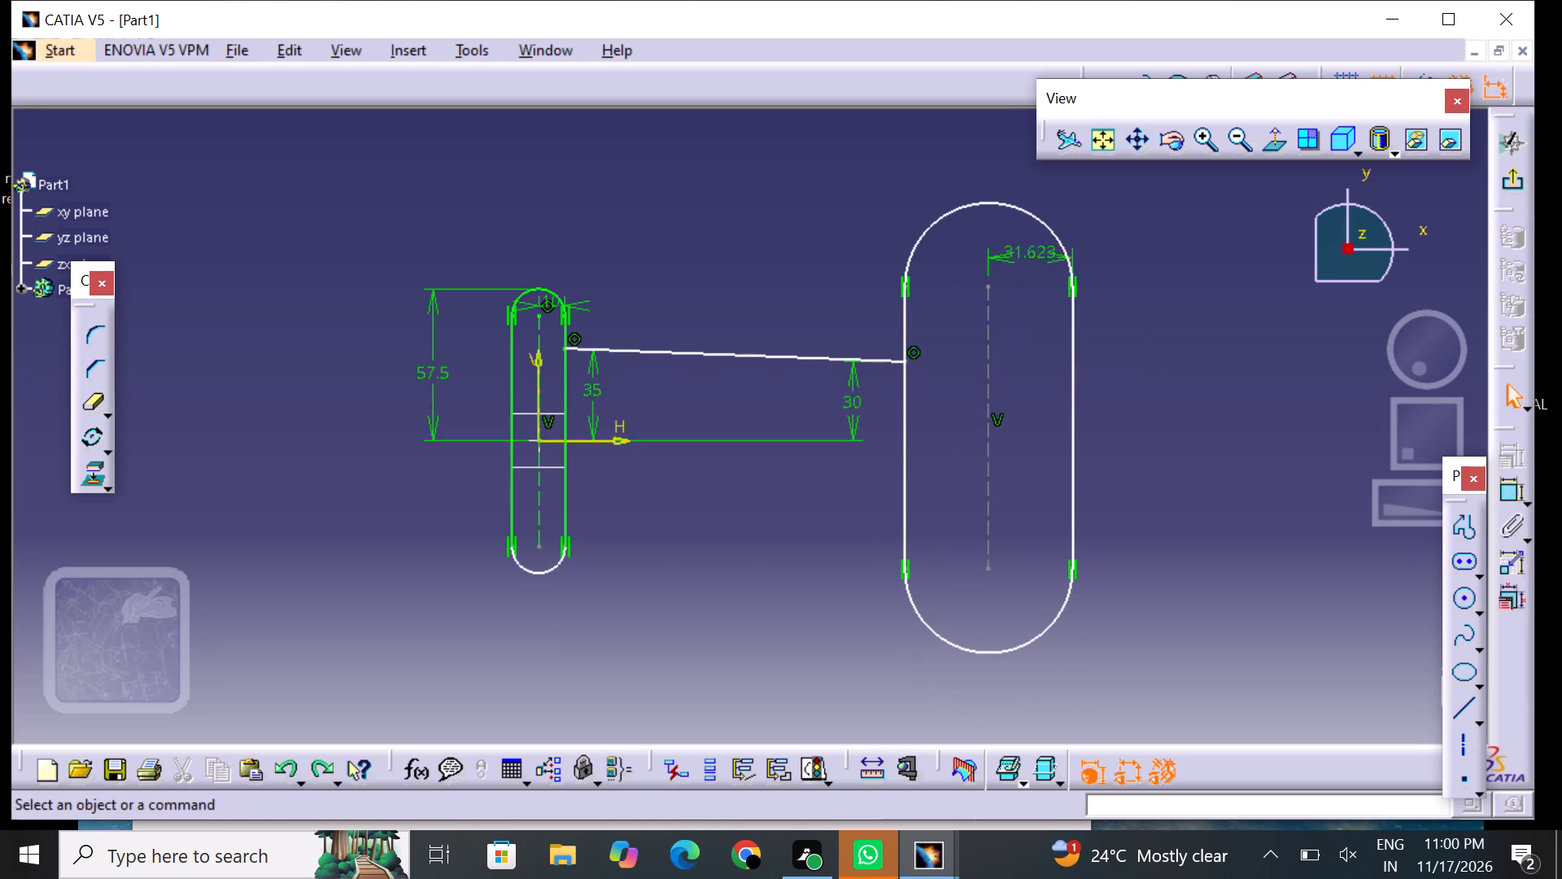
pyautogui.hotkey('ctrl', 'z')
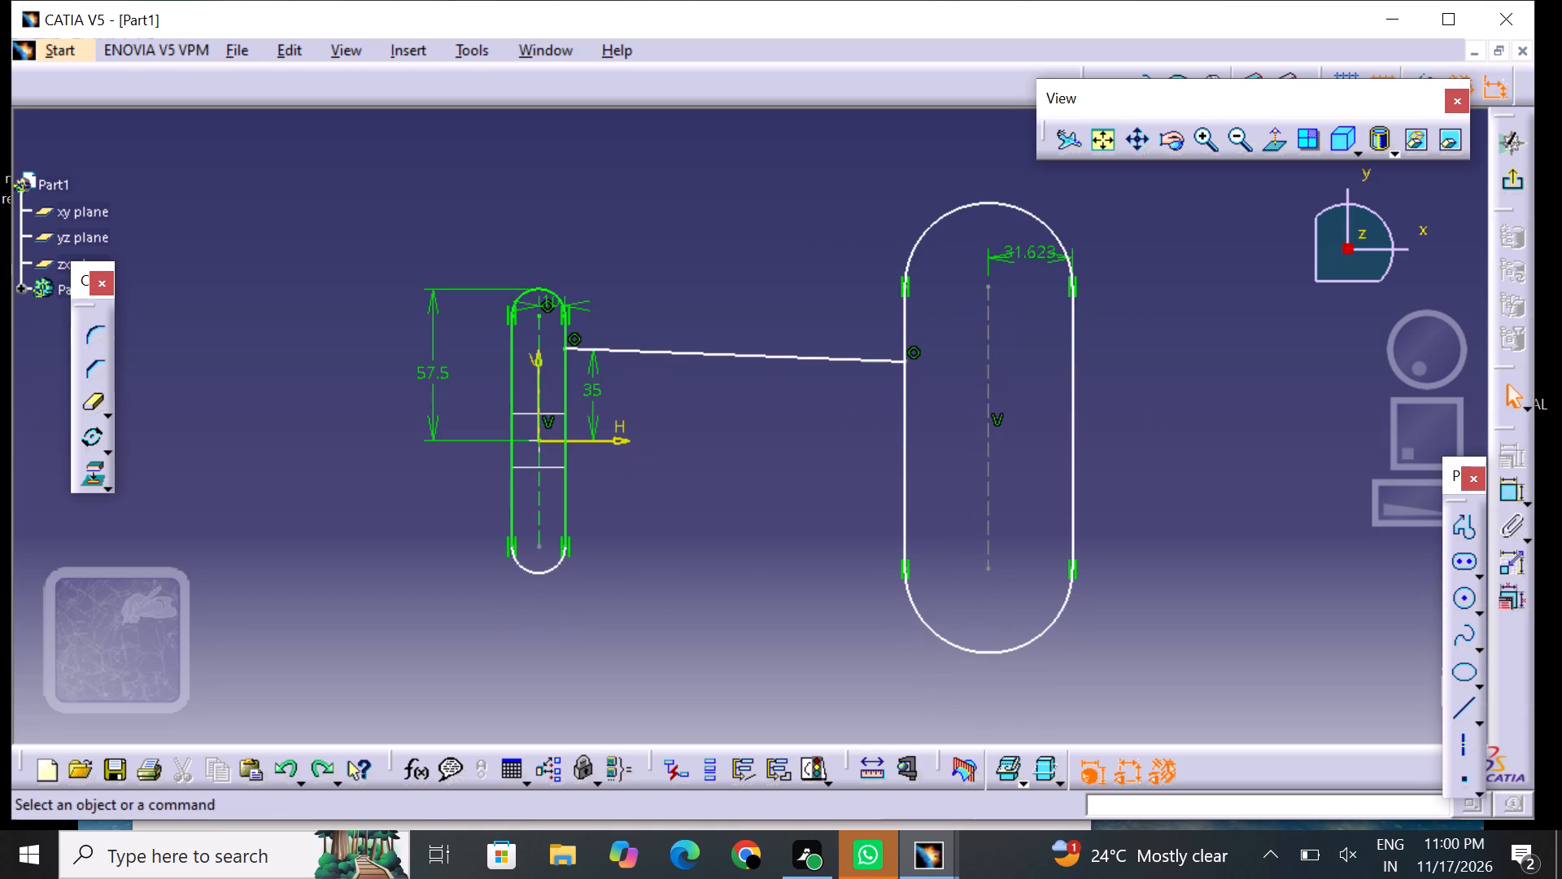
pyautogui.hotkey('ctrl', 'z')
pyautogui.hotkey('ctrl', 'z')
pyautogui.hotkey('ctrl', 'z')
pyautogui.hotkey('ctrl', 'z')
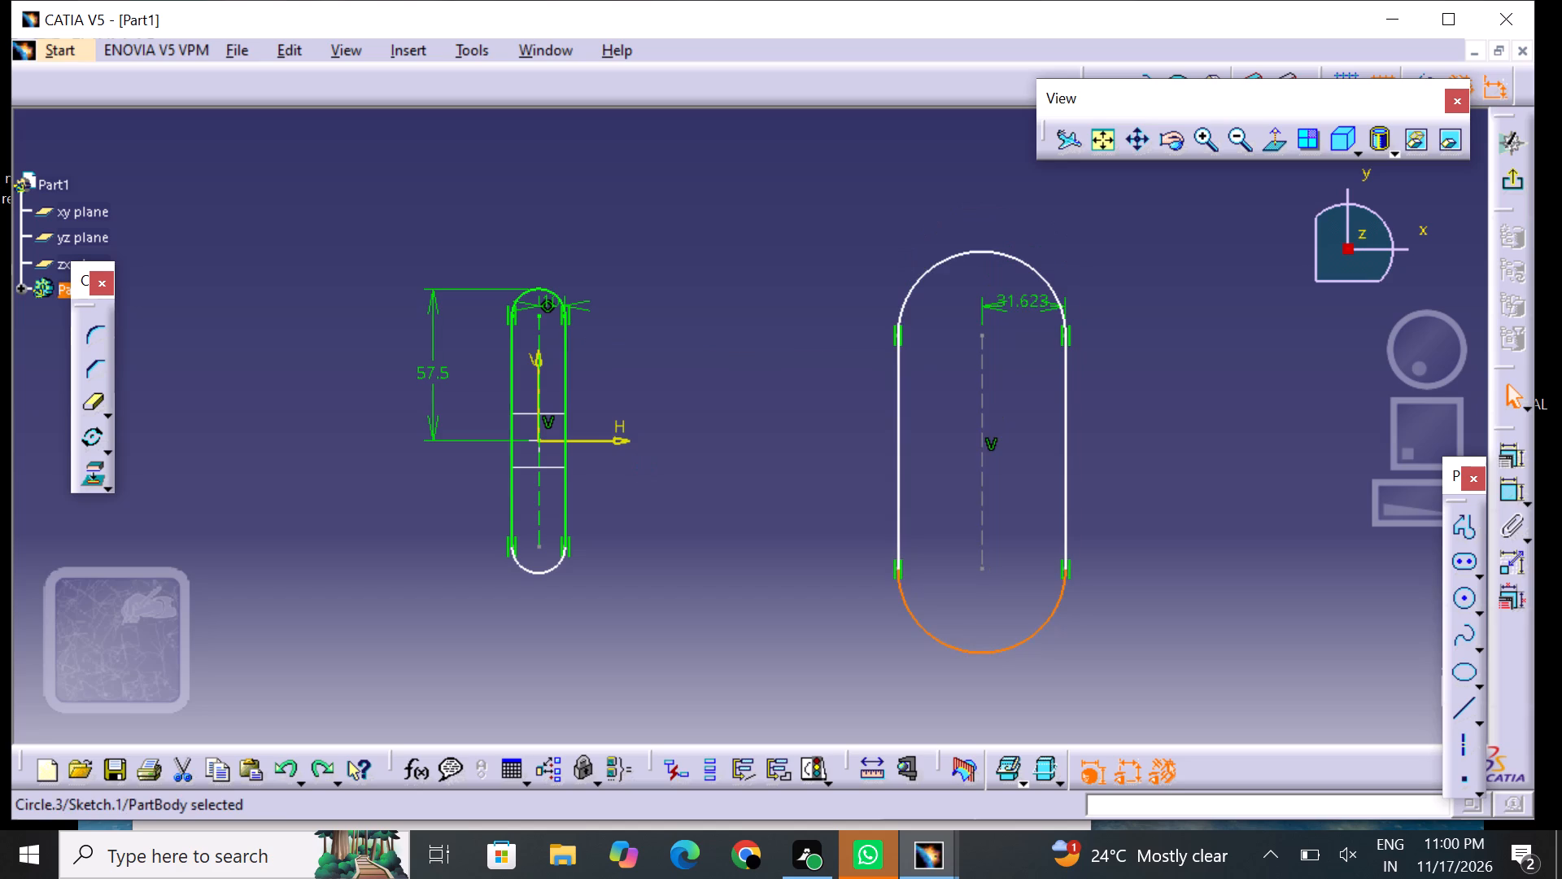
# Undo the right slot's creation, keeping only the left slot with its 57.5 mm height dimension.
pyautogui.hotkey('ctrl', 'z')
pyautogui.hotkey('ctrl', 'z')
pyautogui.hotkey('ctrl', 'z')
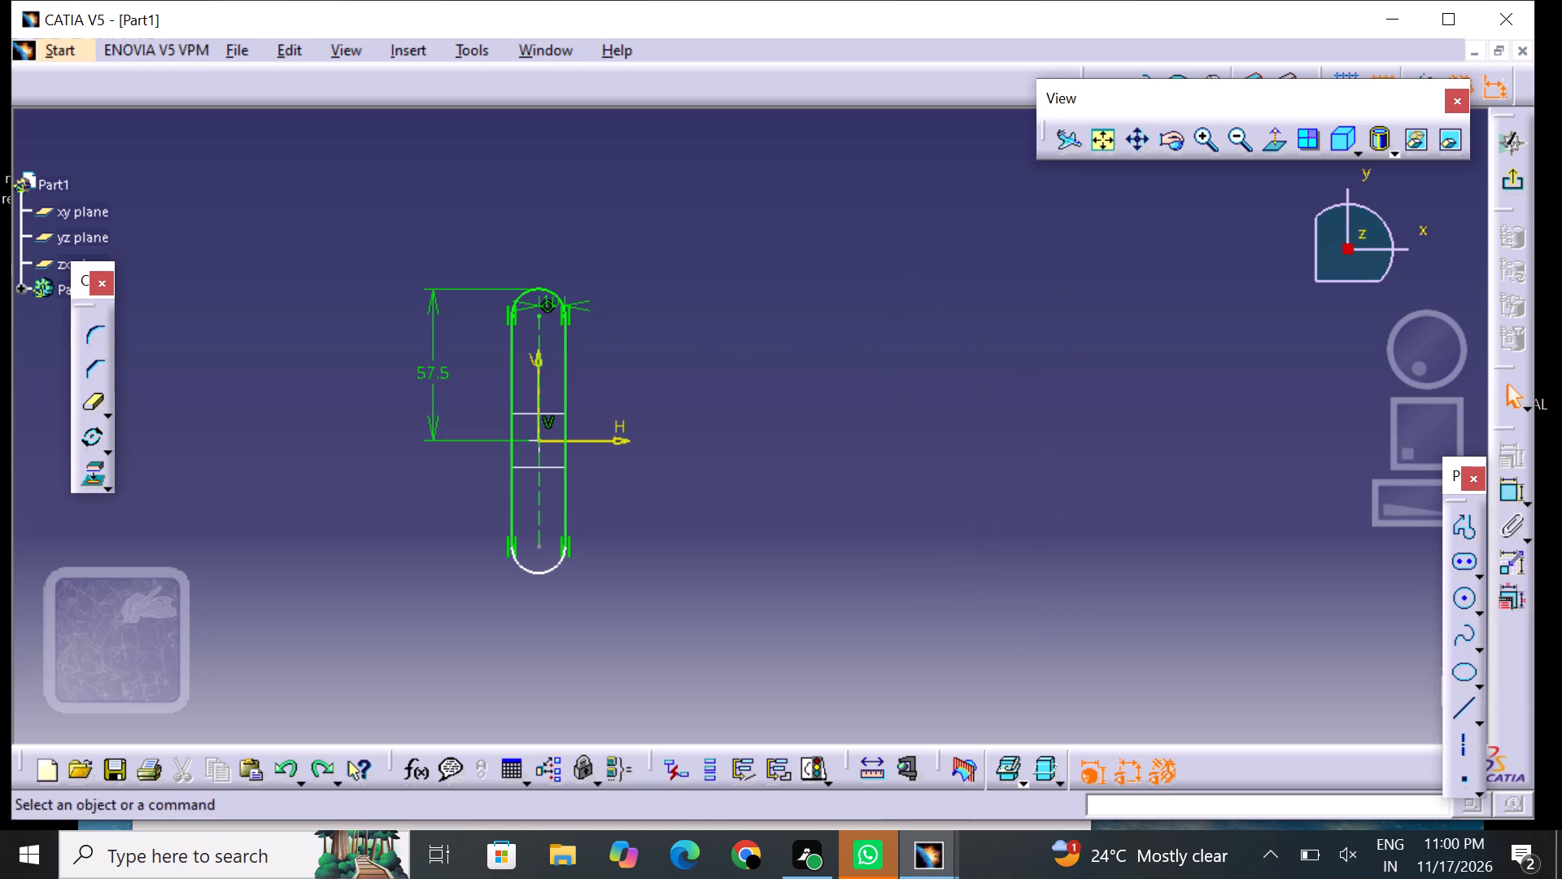
pyautogui.hotkey('ctrl', 'z')
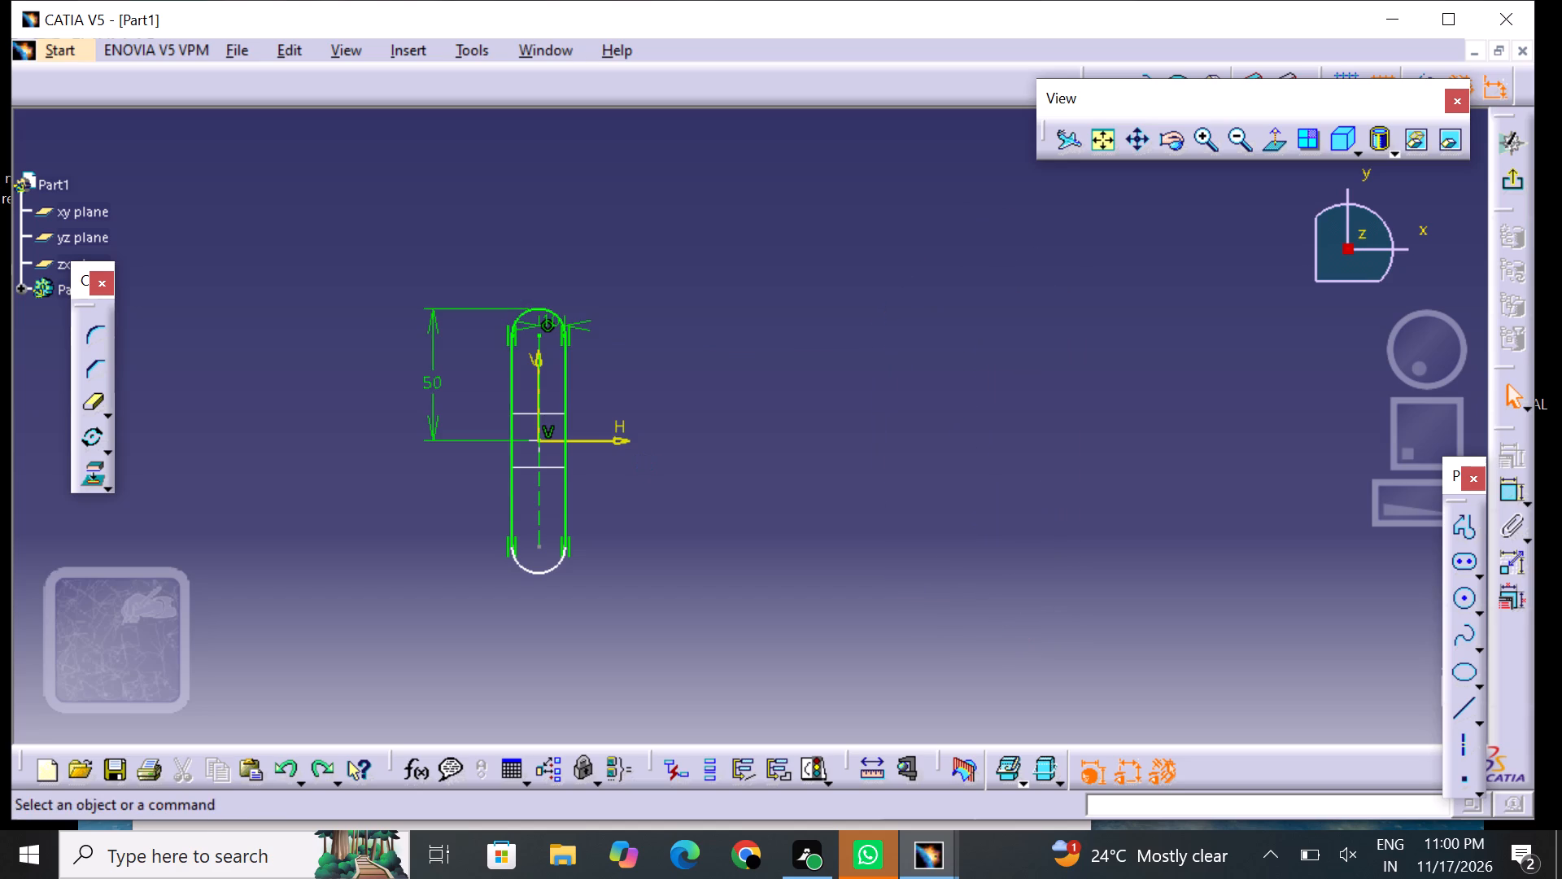
pyautogui.hotkey('ctrl', 'y')
pyautogui.click(799, 438)
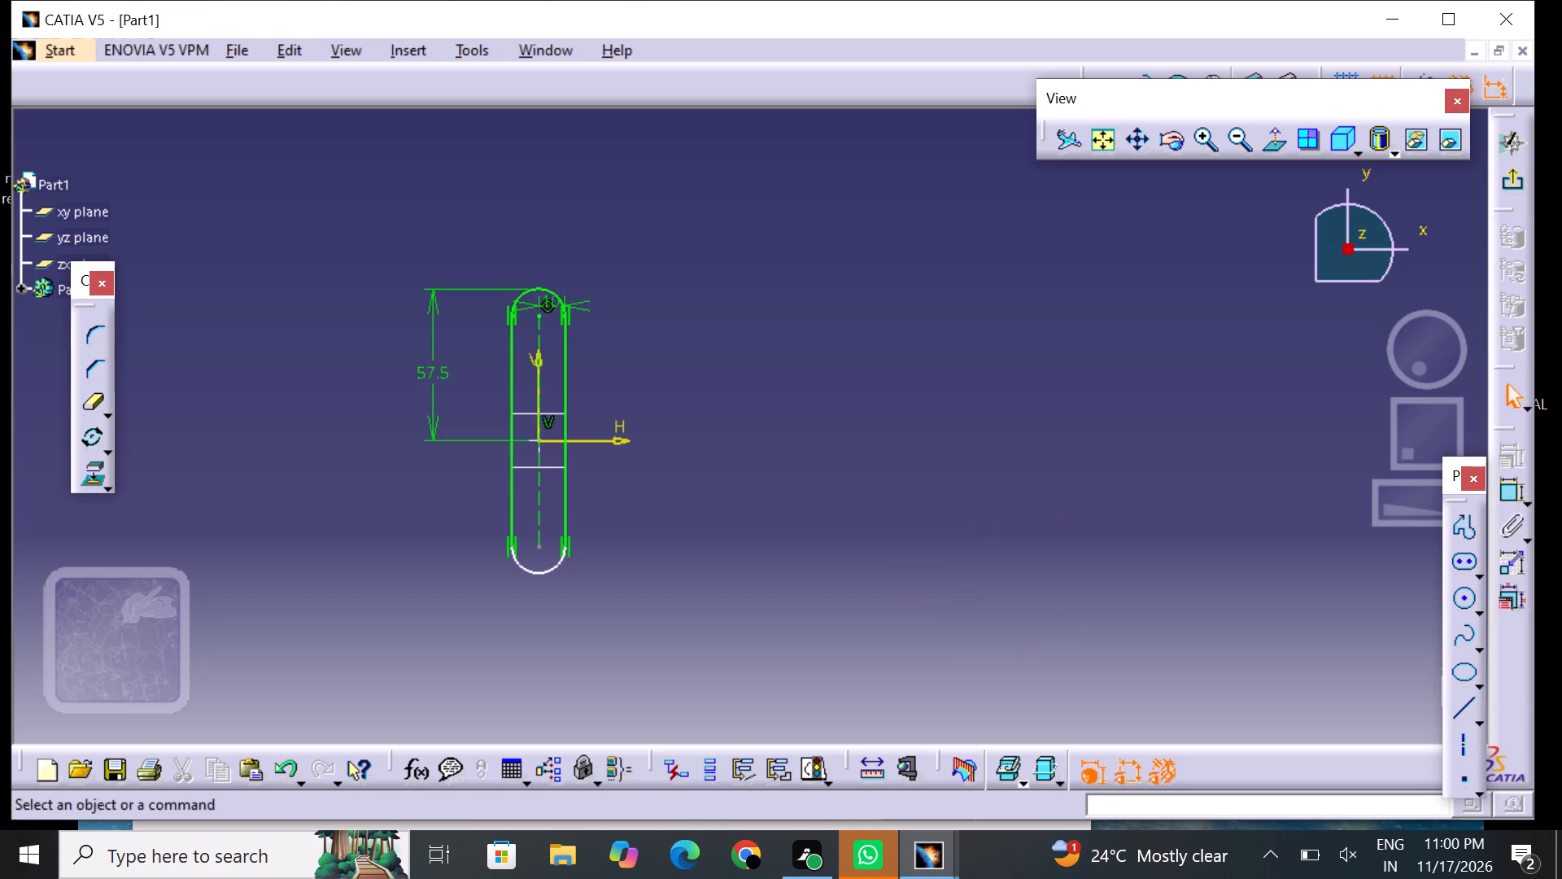
# Sketch a vertical elongated hole of 10 mm radius, with its lower centre at H 160, V 0 and about 40 mm between centres.
pyautogui.click(1459, 562)
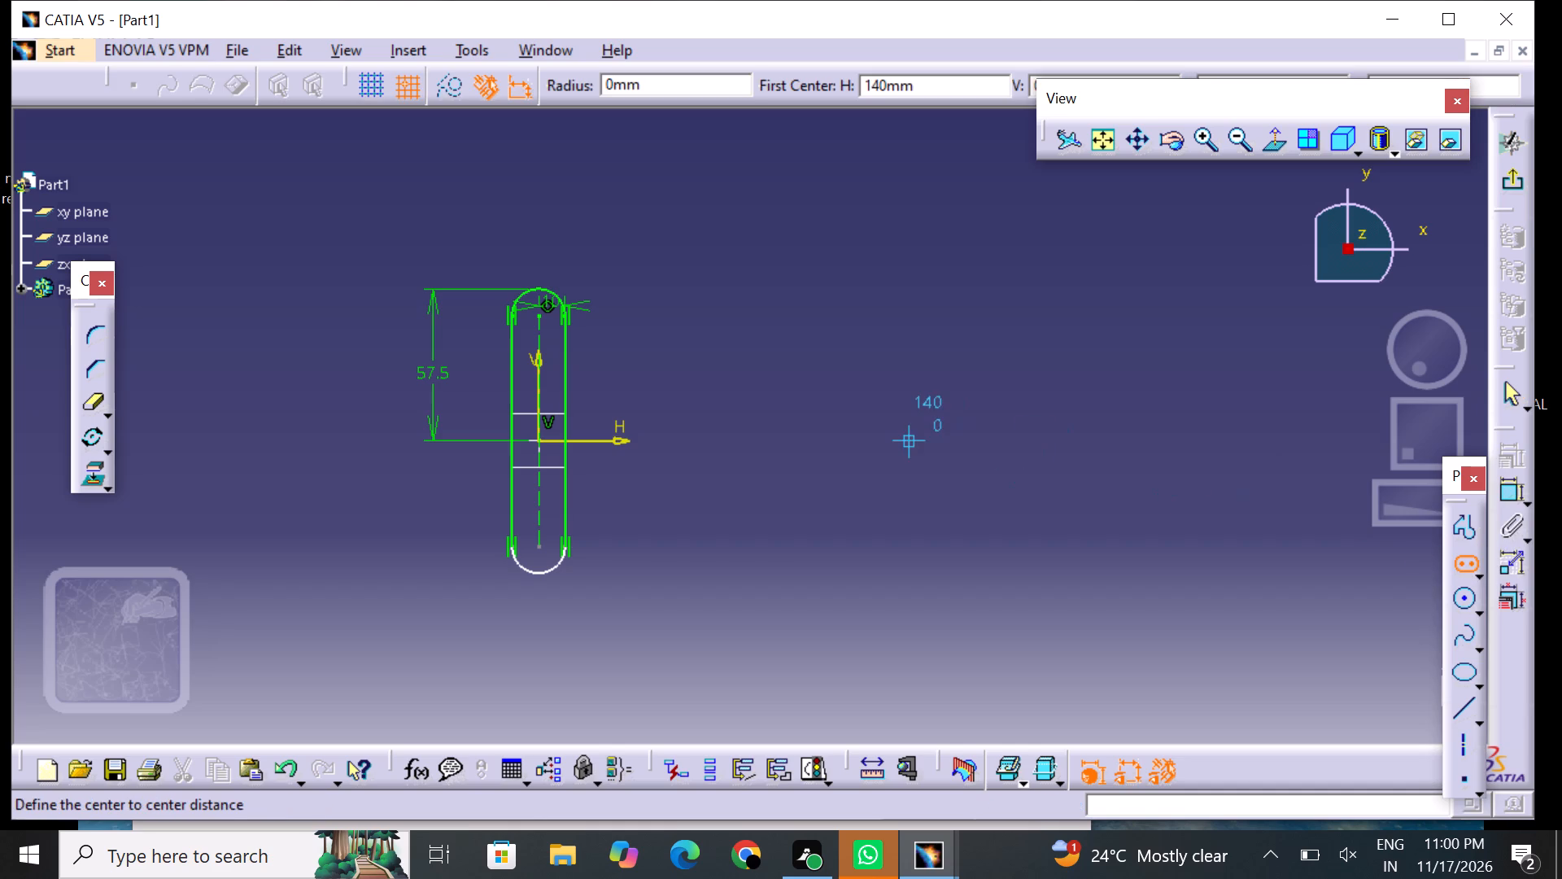
pyautogui.click(965, 439)
pyautogui.click(952, 340)
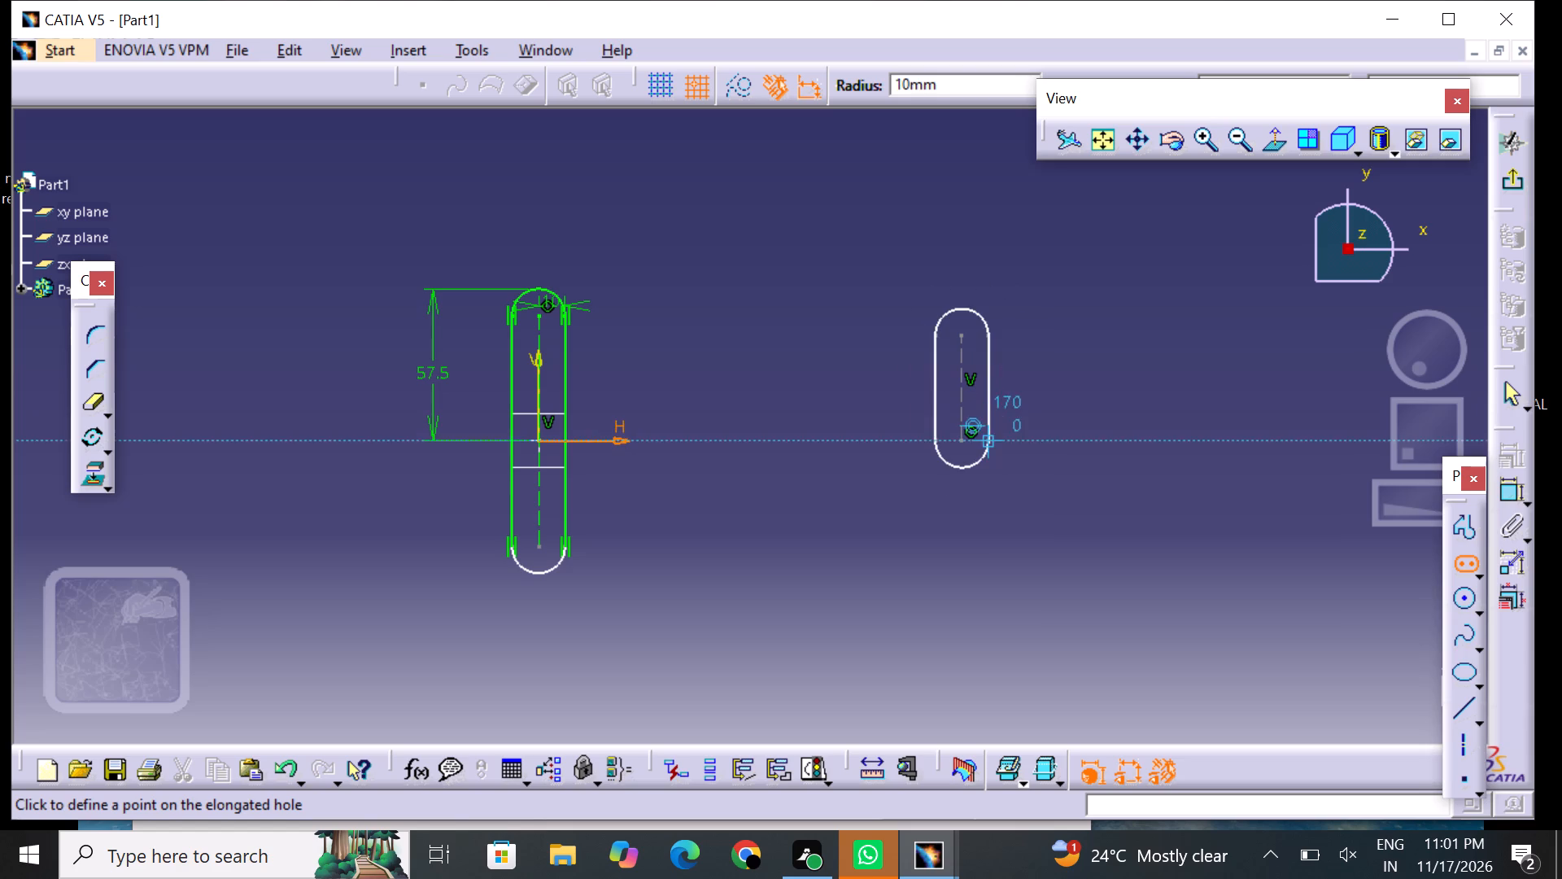
pyautogui.click(980, 414)
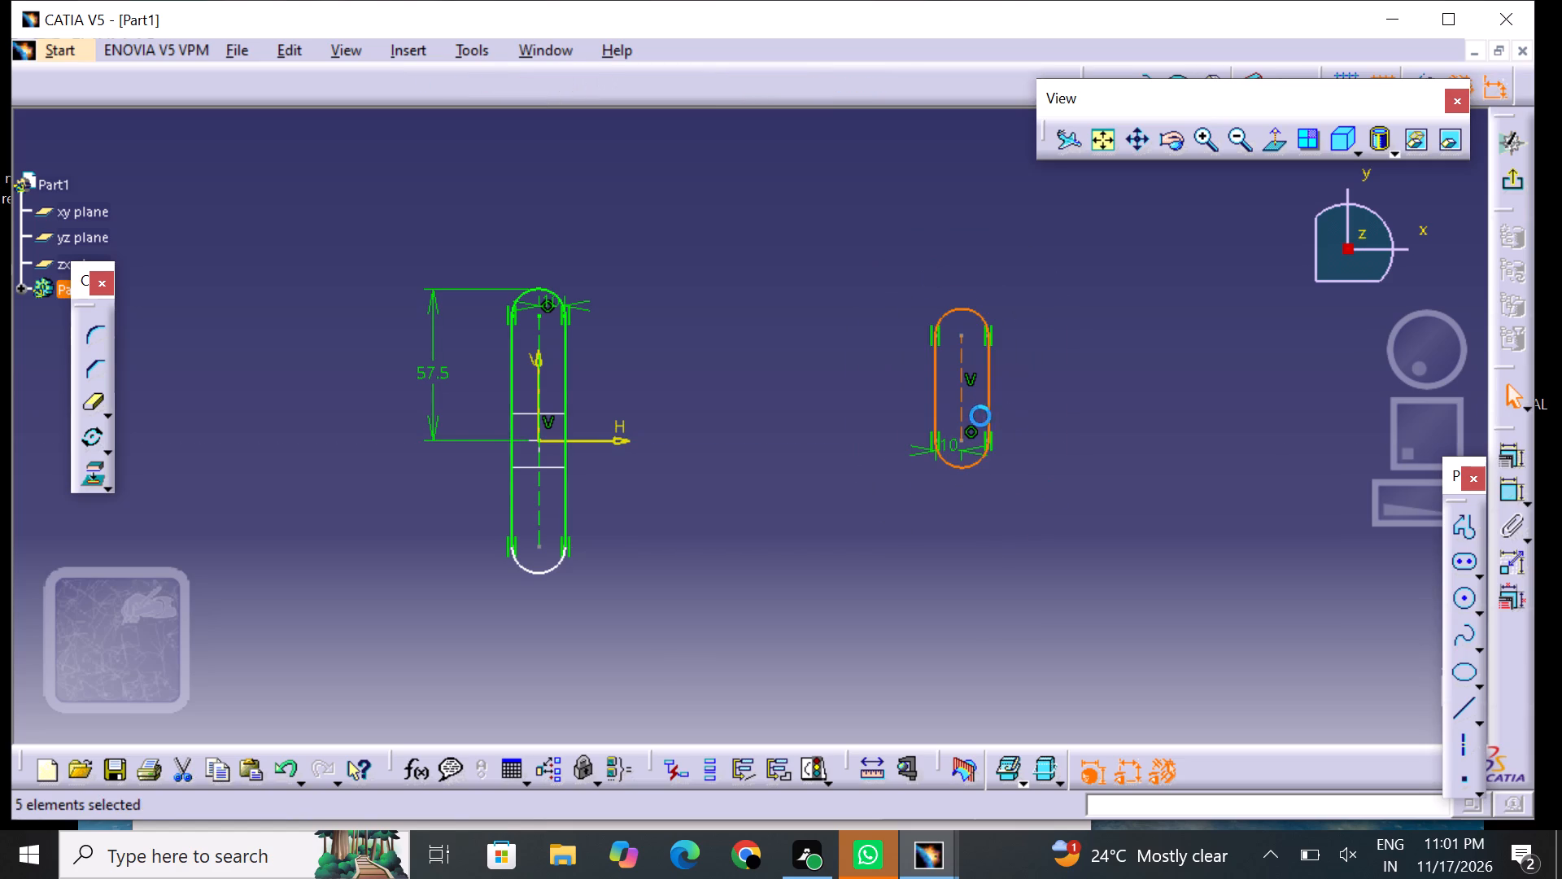
pyautogui.click(1077, 418)
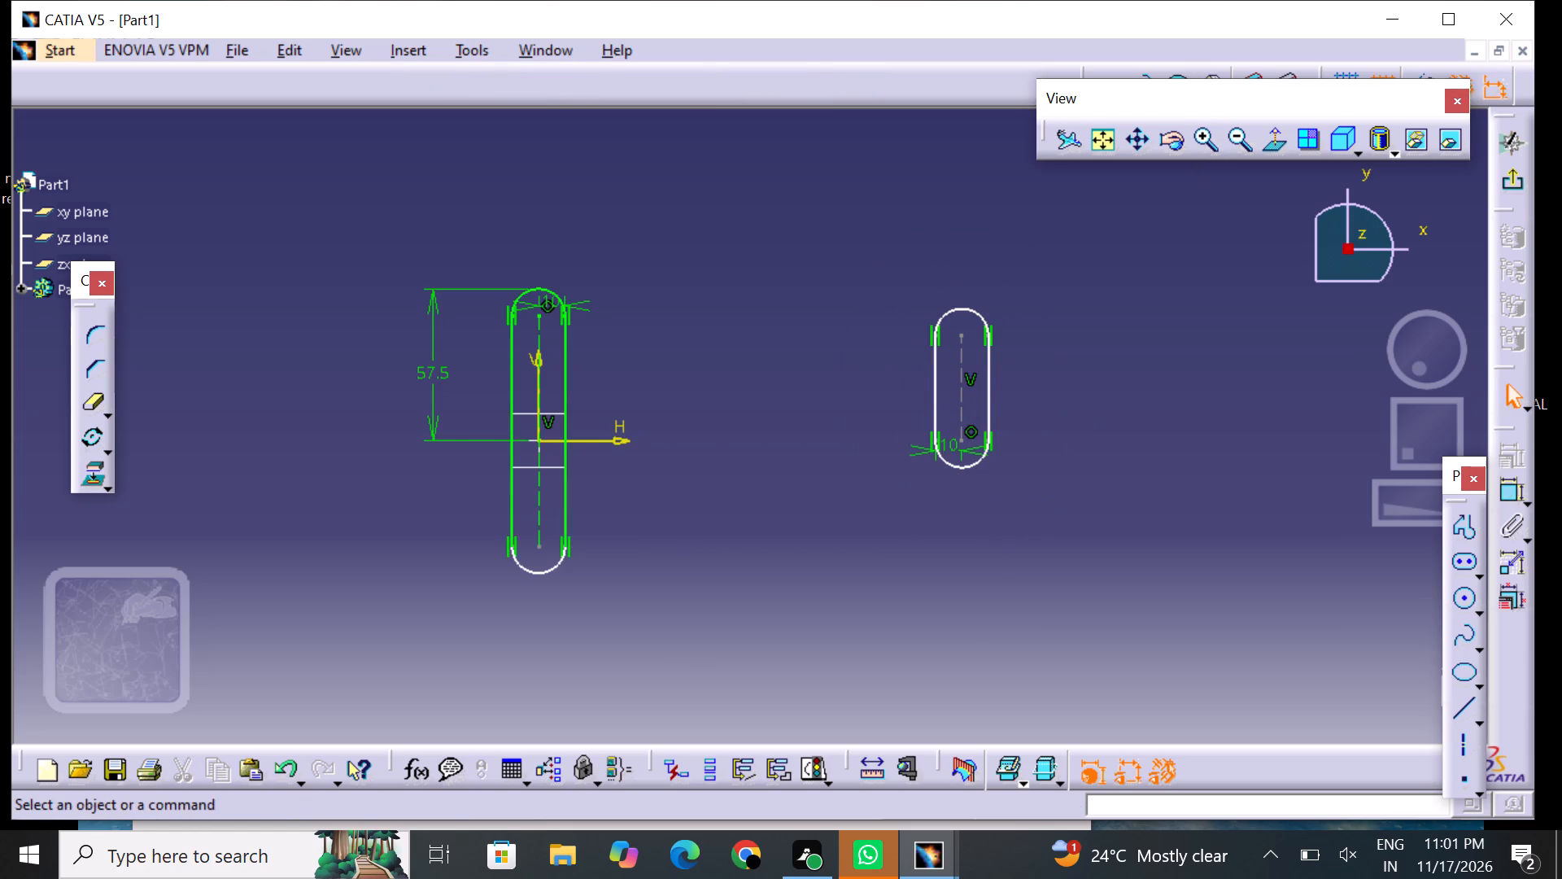
# Reshape the new slot by its end arcs, extending it upward to about 70 mm overall height and shifting it slightly away from the left slot.
pyautogui.moveTo(958, 461); pyautogui.dragTo(966, 513)
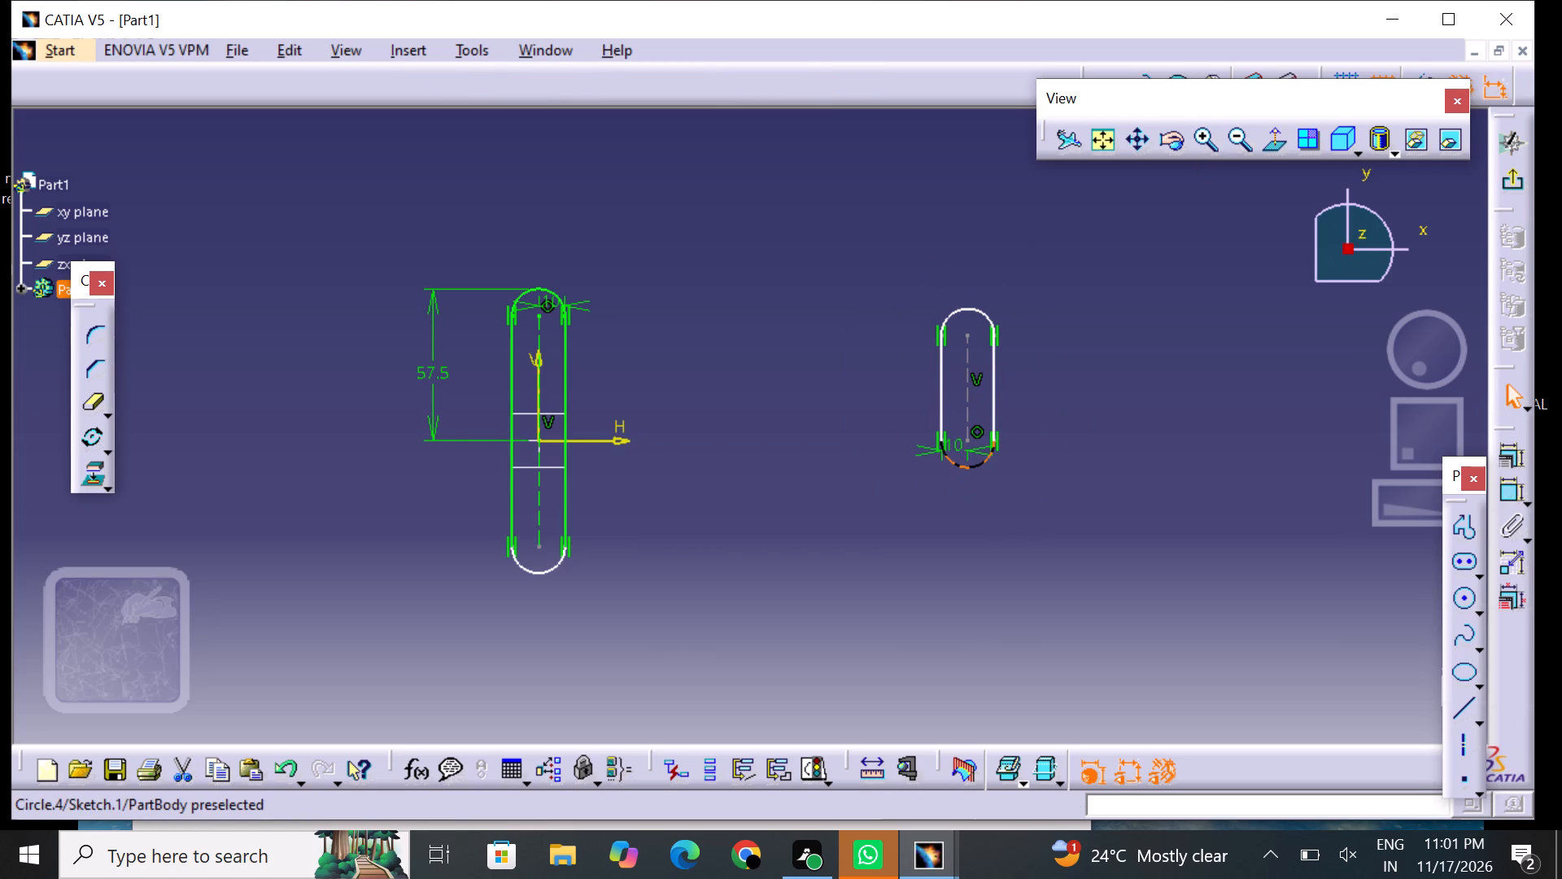
pyautogui.moveTo(966, 513); pyautogui.dragTo(967, 522)
pyautogui.moveTo(975, 466); pyautogui.dragTo(987, 522)
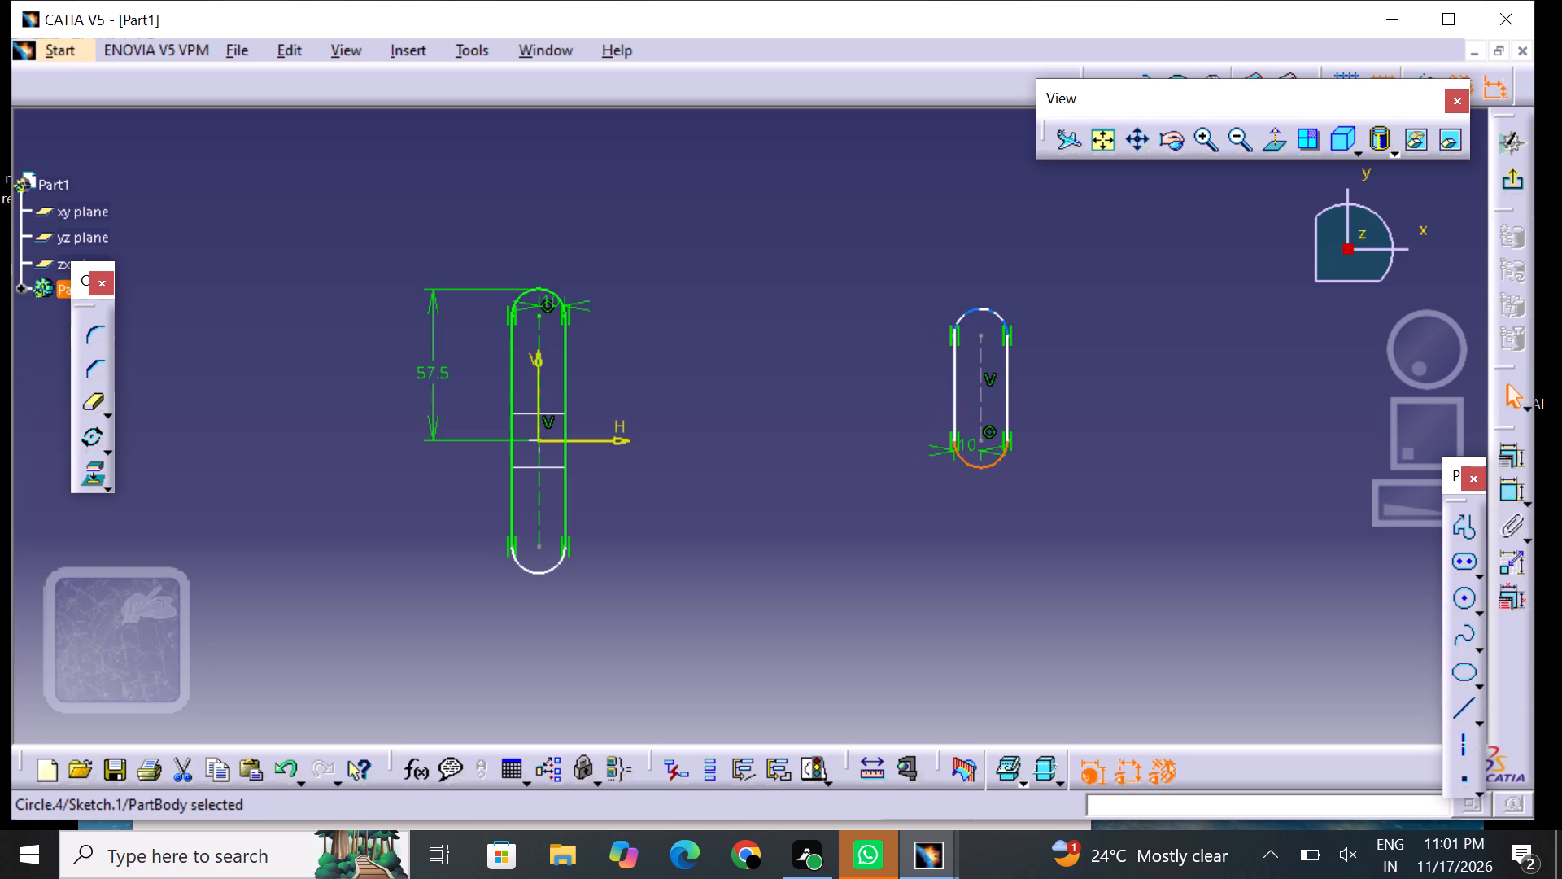
pyautogui.moveTo(981, 312); pyautogui.dragTo(989, 271)
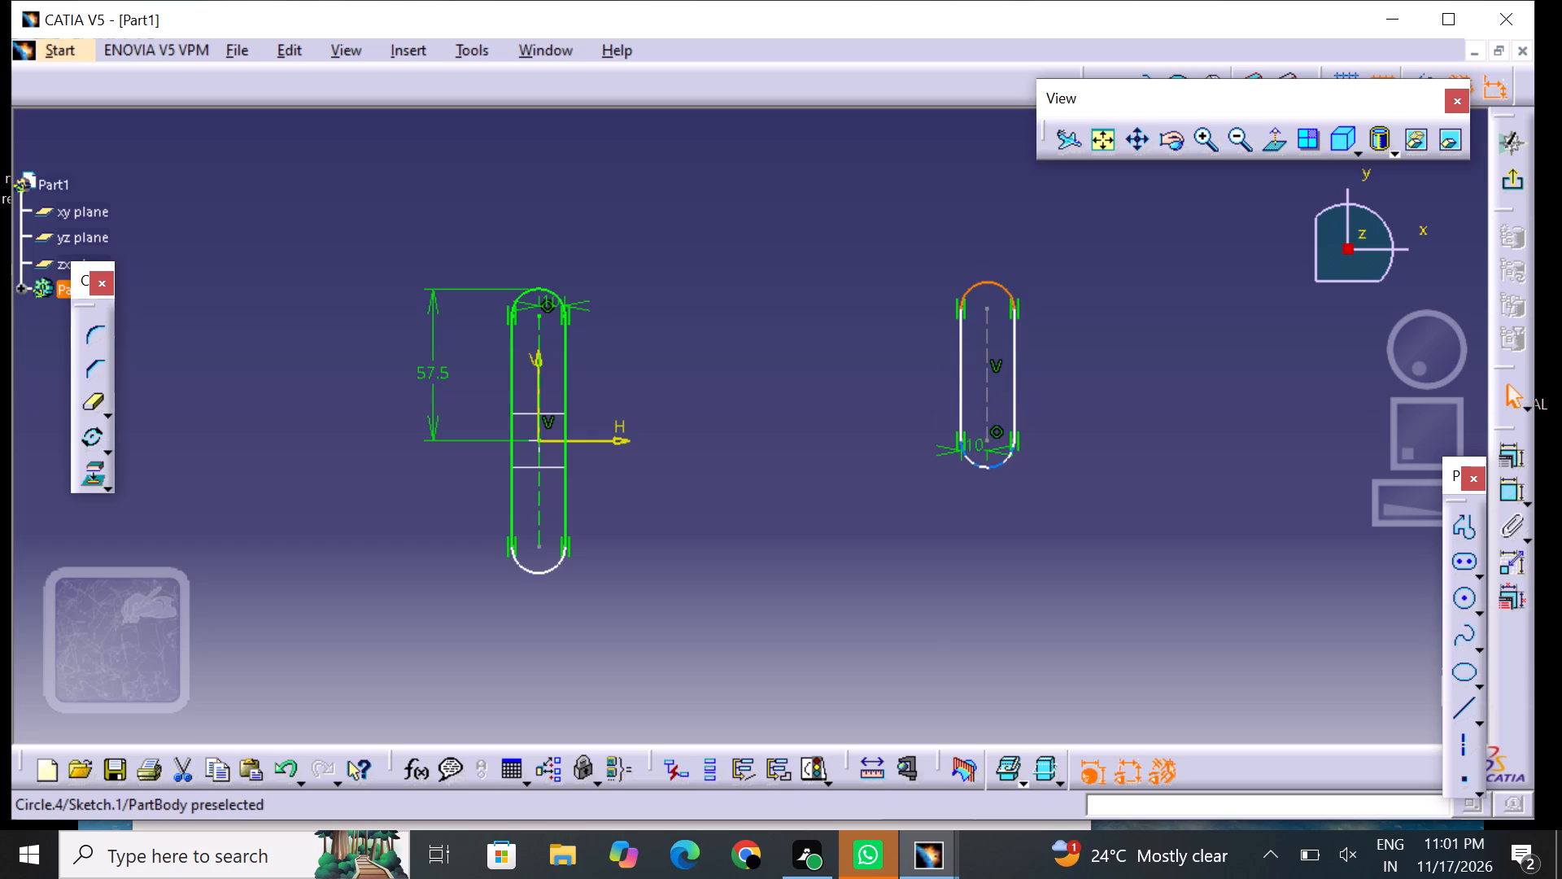
pyautogui.moveTo(993, 466); pyautogui.dragTo(989, 525)
pyautogui.moveTo(975, 469); pyautogui.dragTo(990, 504)
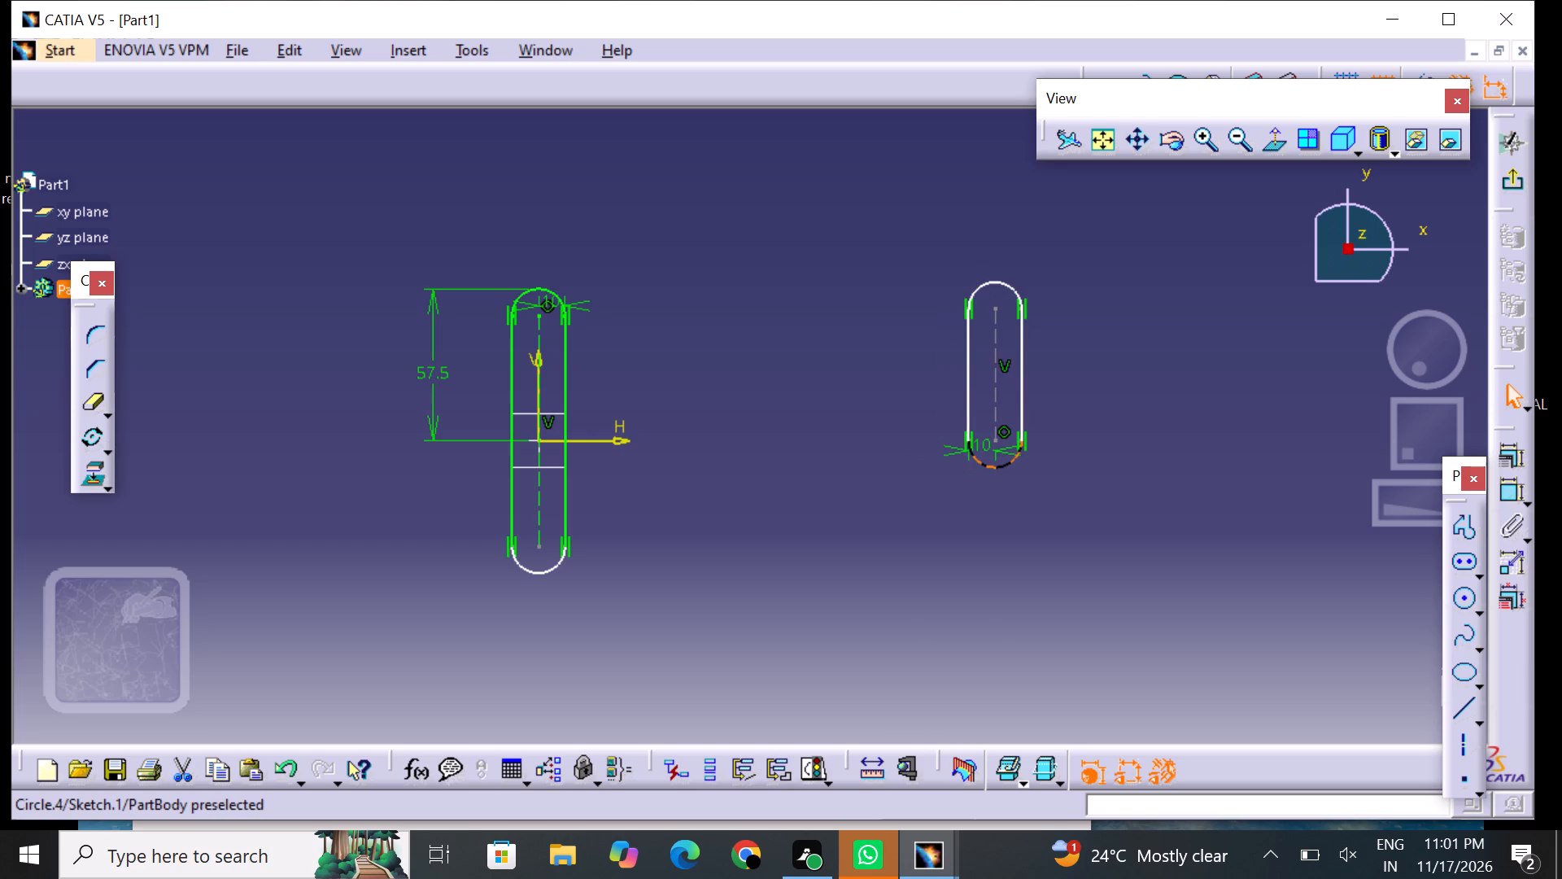
pyautogui.moveTo(990, 504); pyautogui.dragTo(993, 523)
pyautogui.click(993, 523)
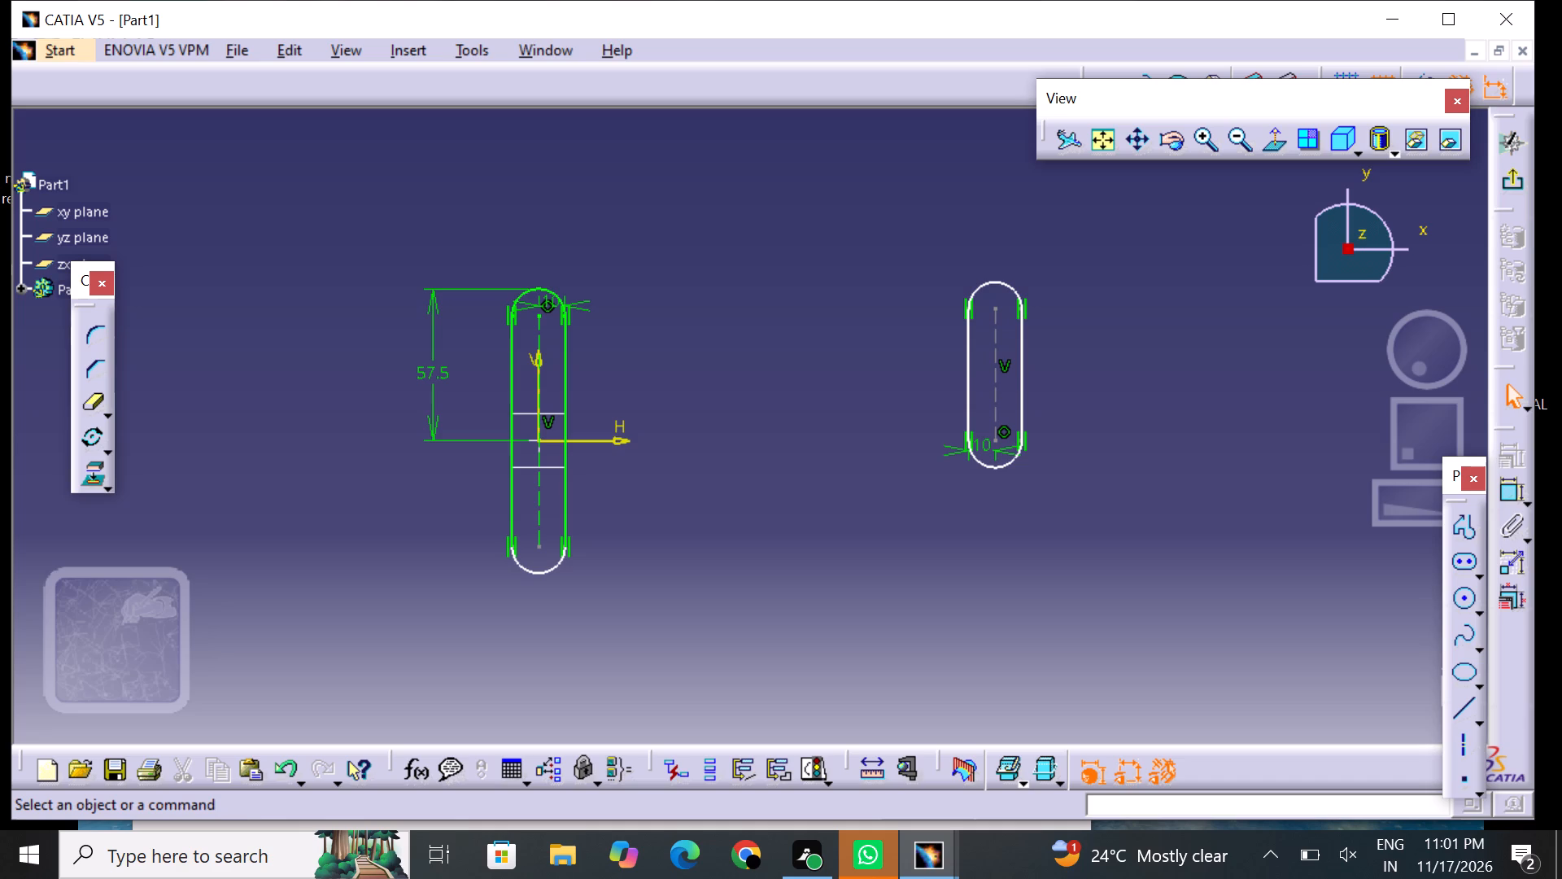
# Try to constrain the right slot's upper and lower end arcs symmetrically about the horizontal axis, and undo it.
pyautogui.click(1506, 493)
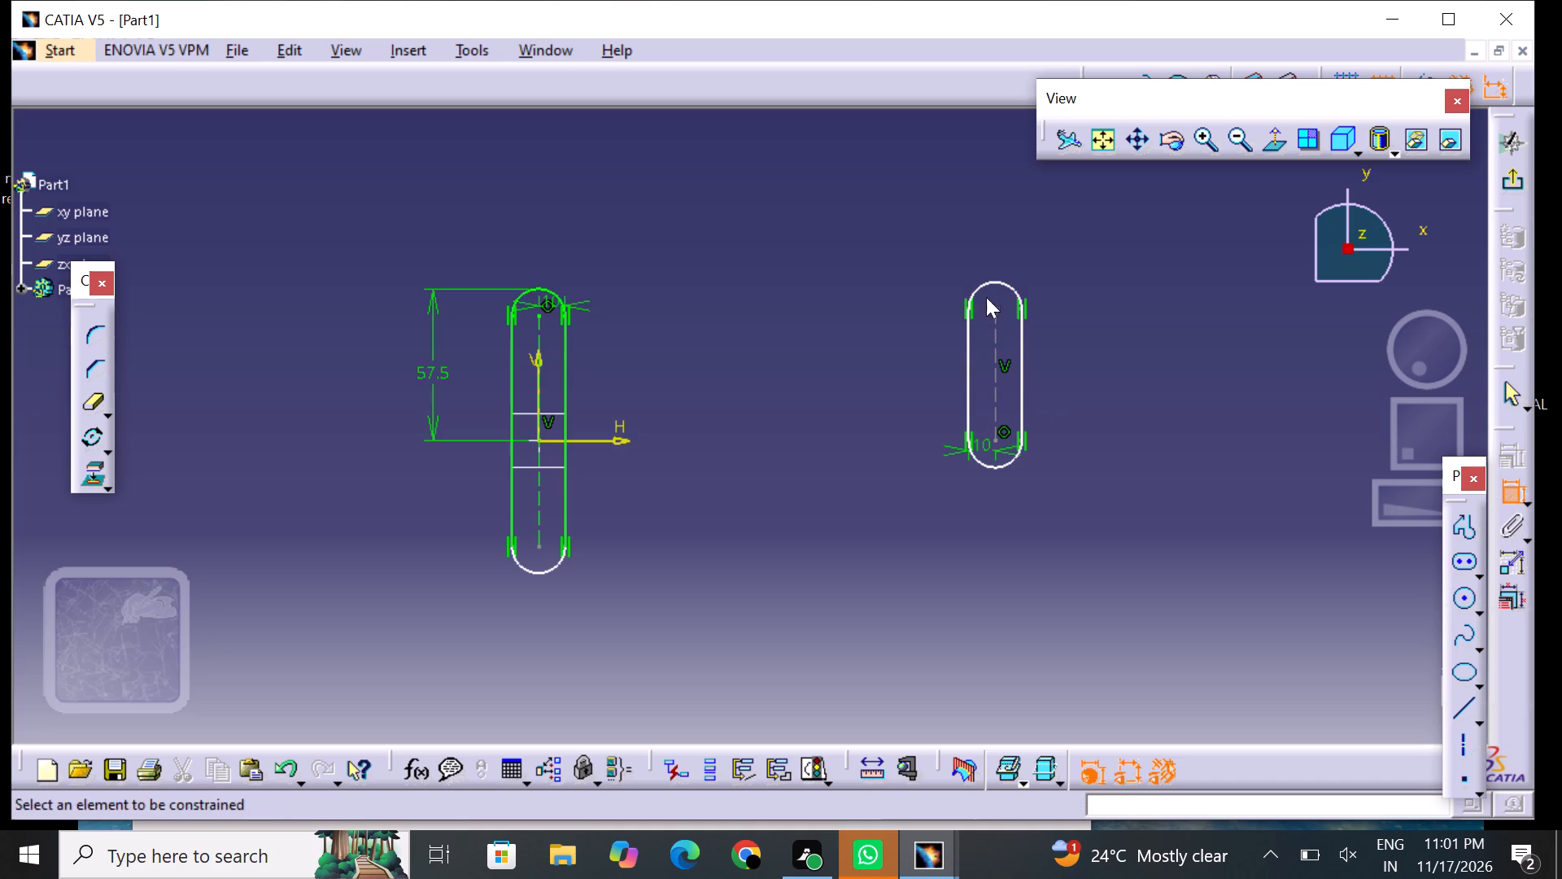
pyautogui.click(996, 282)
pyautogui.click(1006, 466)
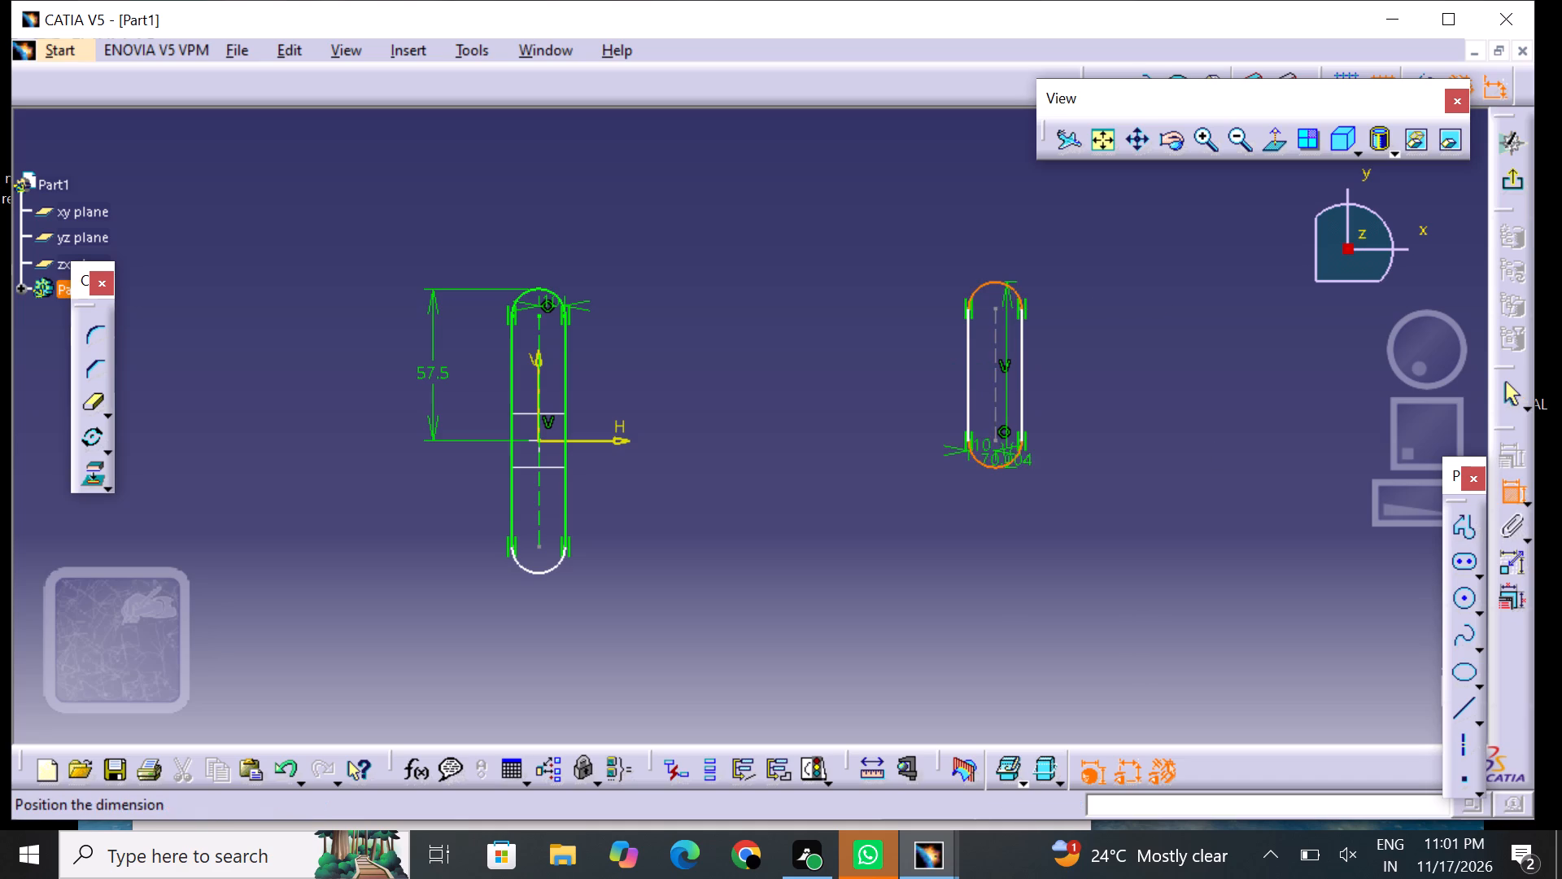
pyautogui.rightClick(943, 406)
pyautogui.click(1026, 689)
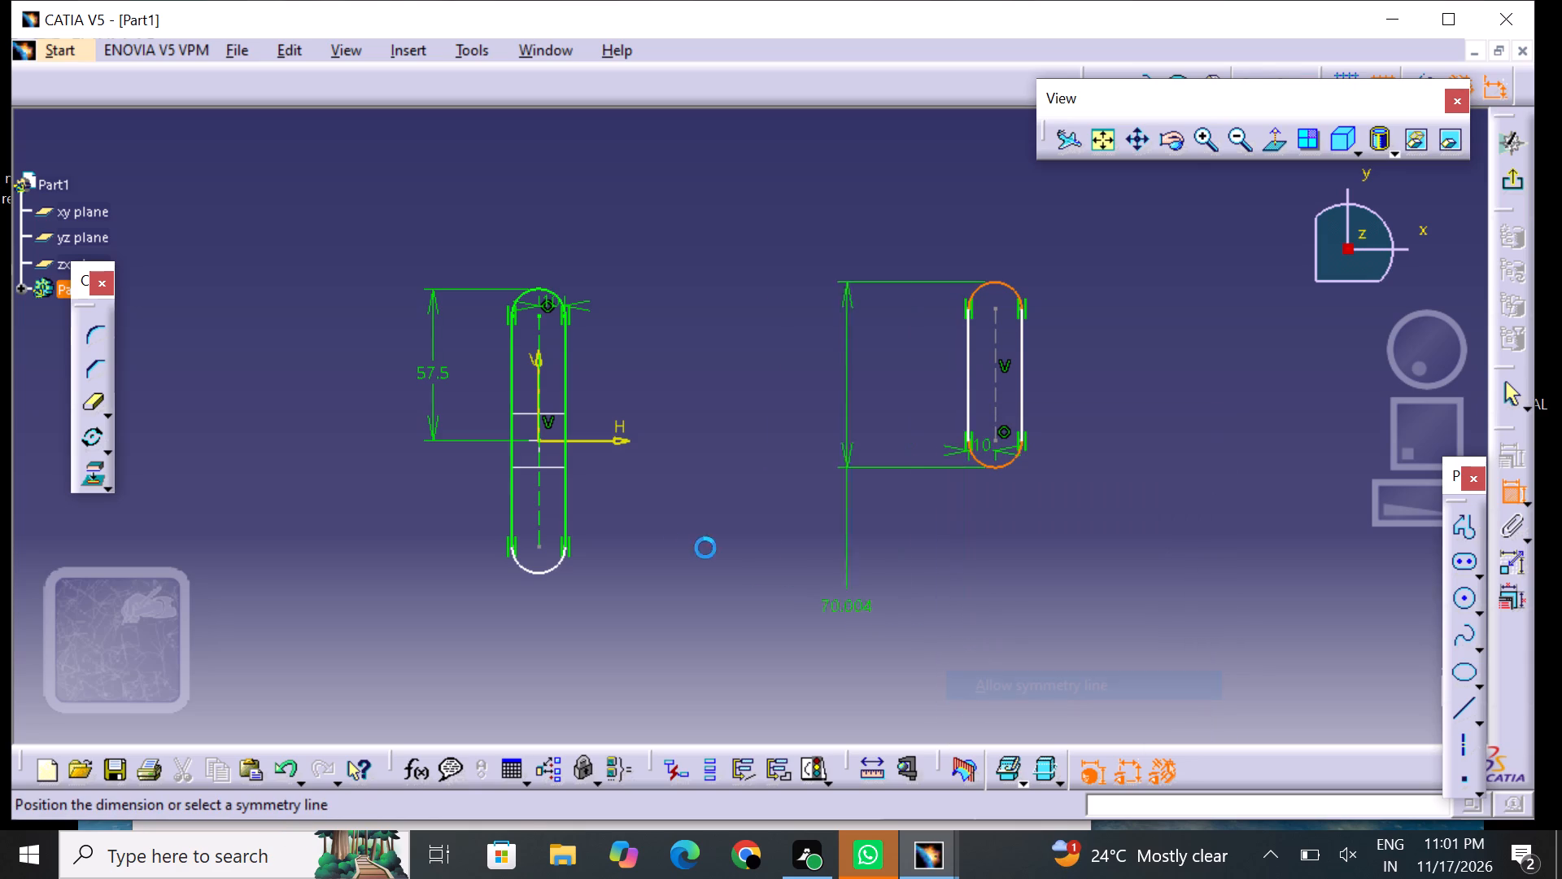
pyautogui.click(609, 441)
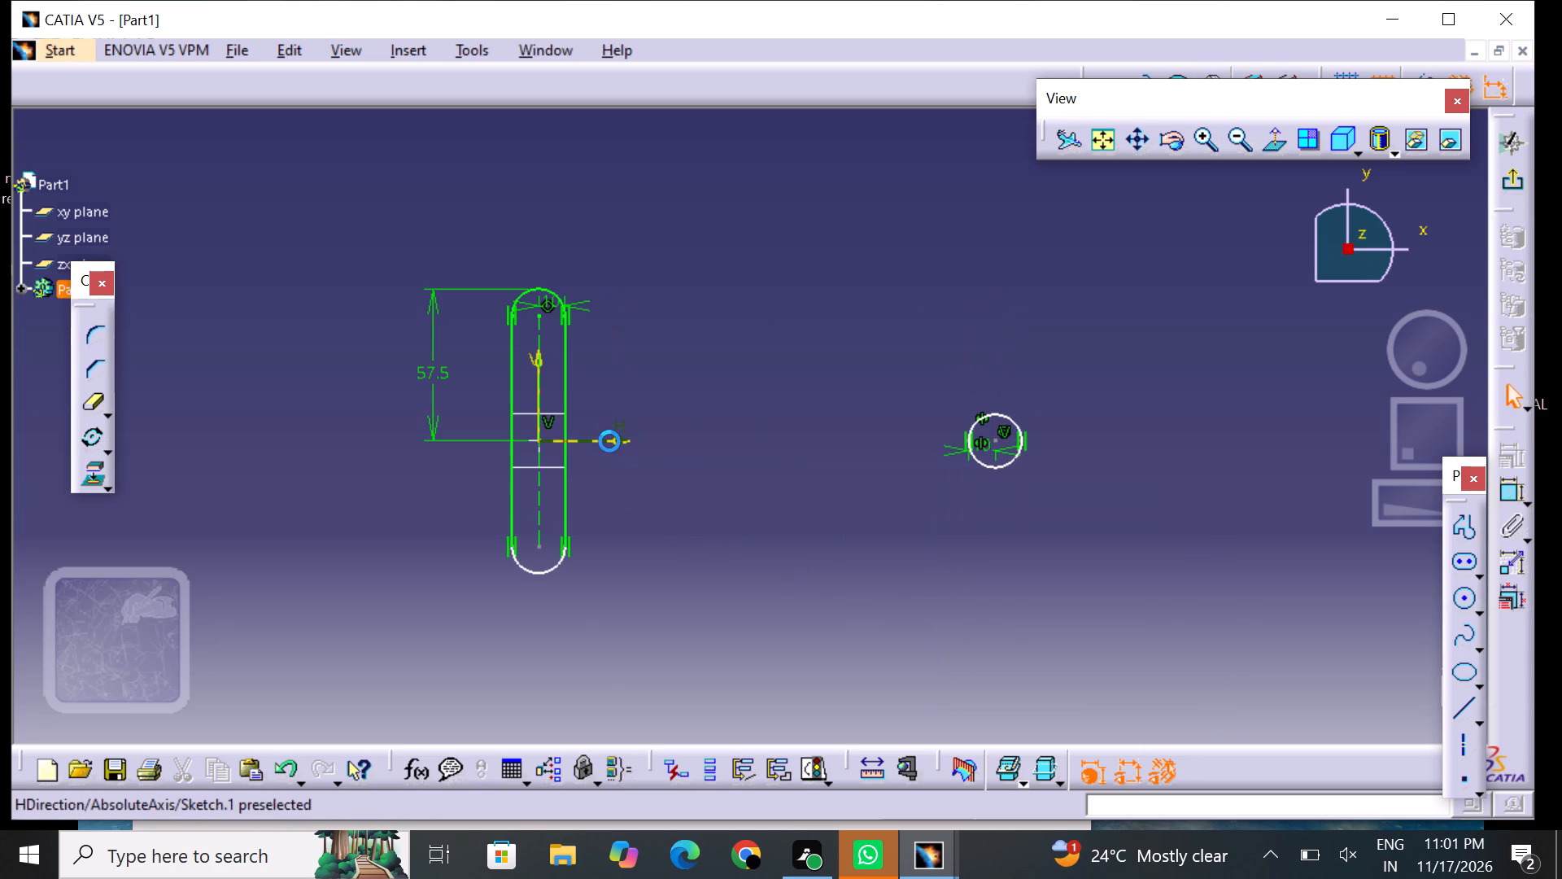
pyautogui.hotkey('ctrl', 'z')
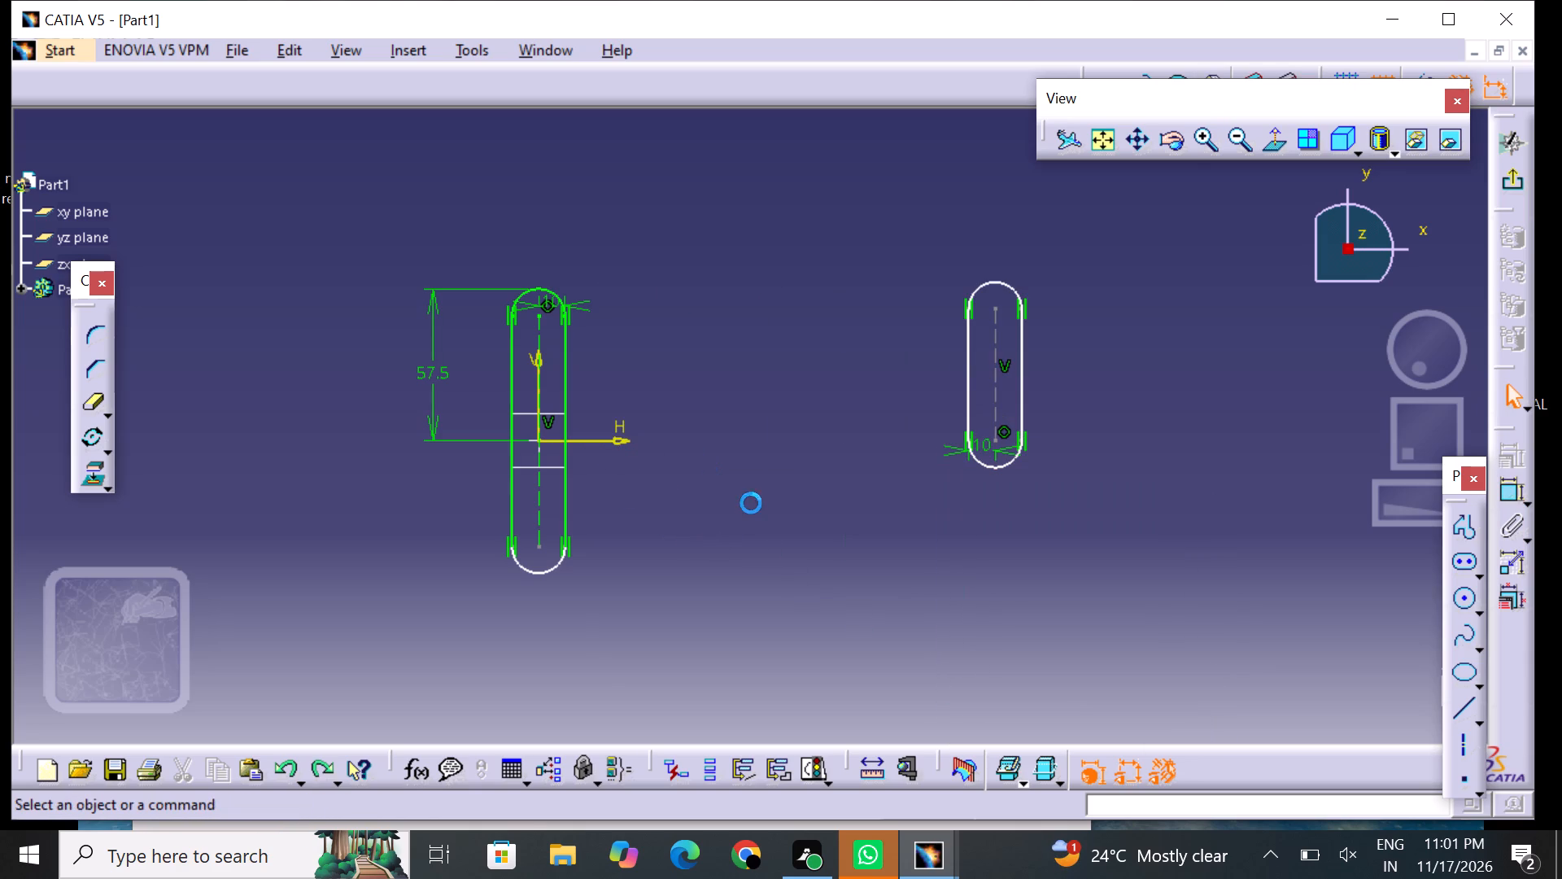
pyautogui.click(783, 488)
# Try to stretch the right slot downward by its lower end arc, shifting the slot slightly toward the left slot.
pyautogui.moveTo(990, 465); pyautogui.dragTo(997, 588)
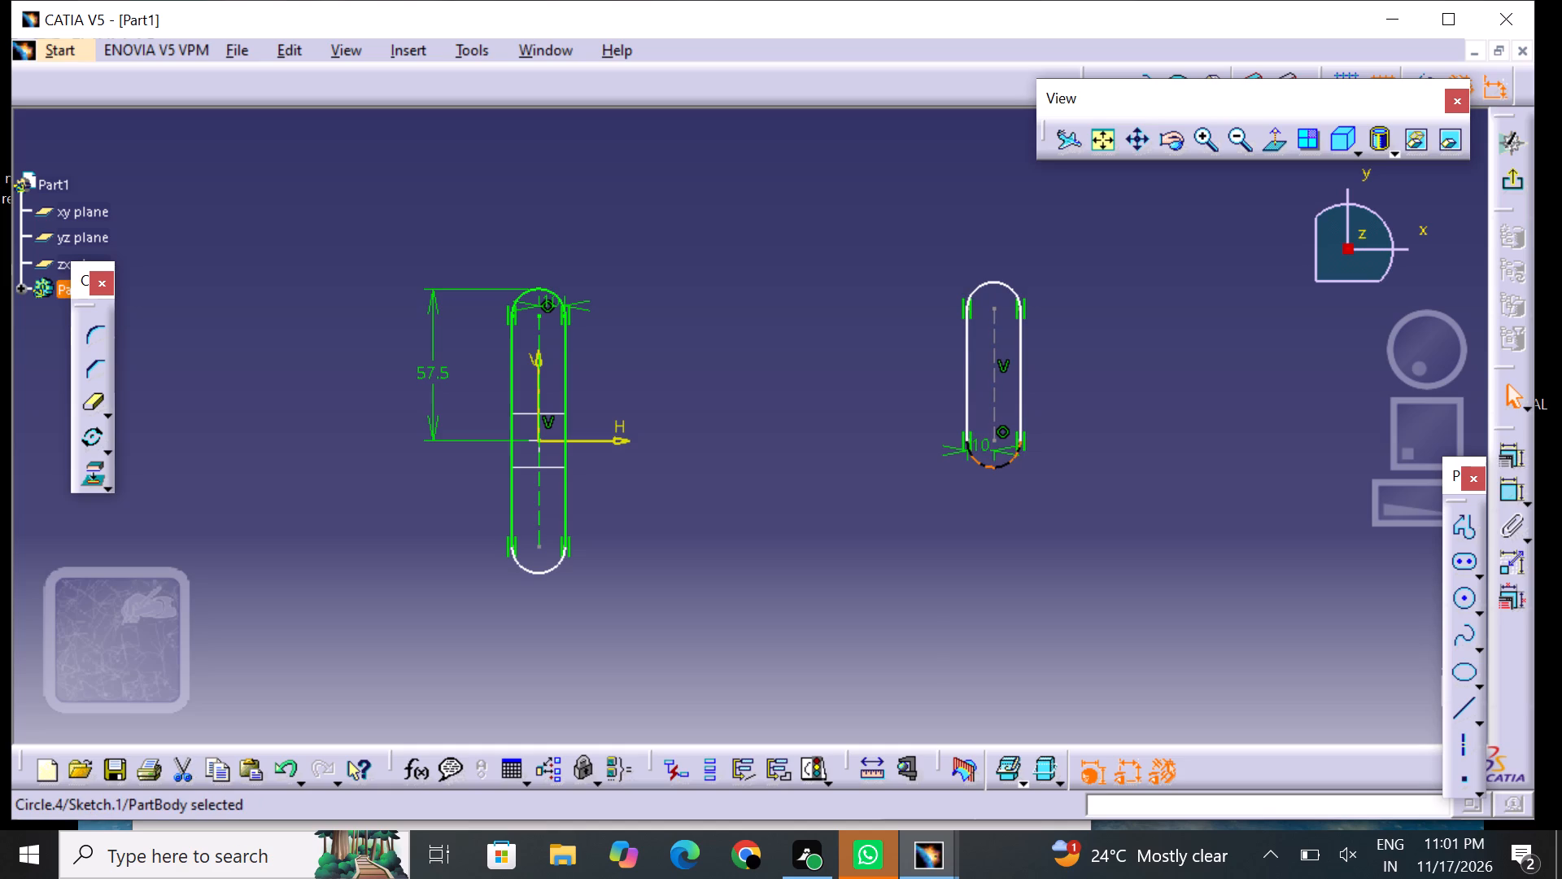
pyautogui.moveTo(998, 466); pyautogui.dragTo(975, 570)
pyautogui.click(949, 513)
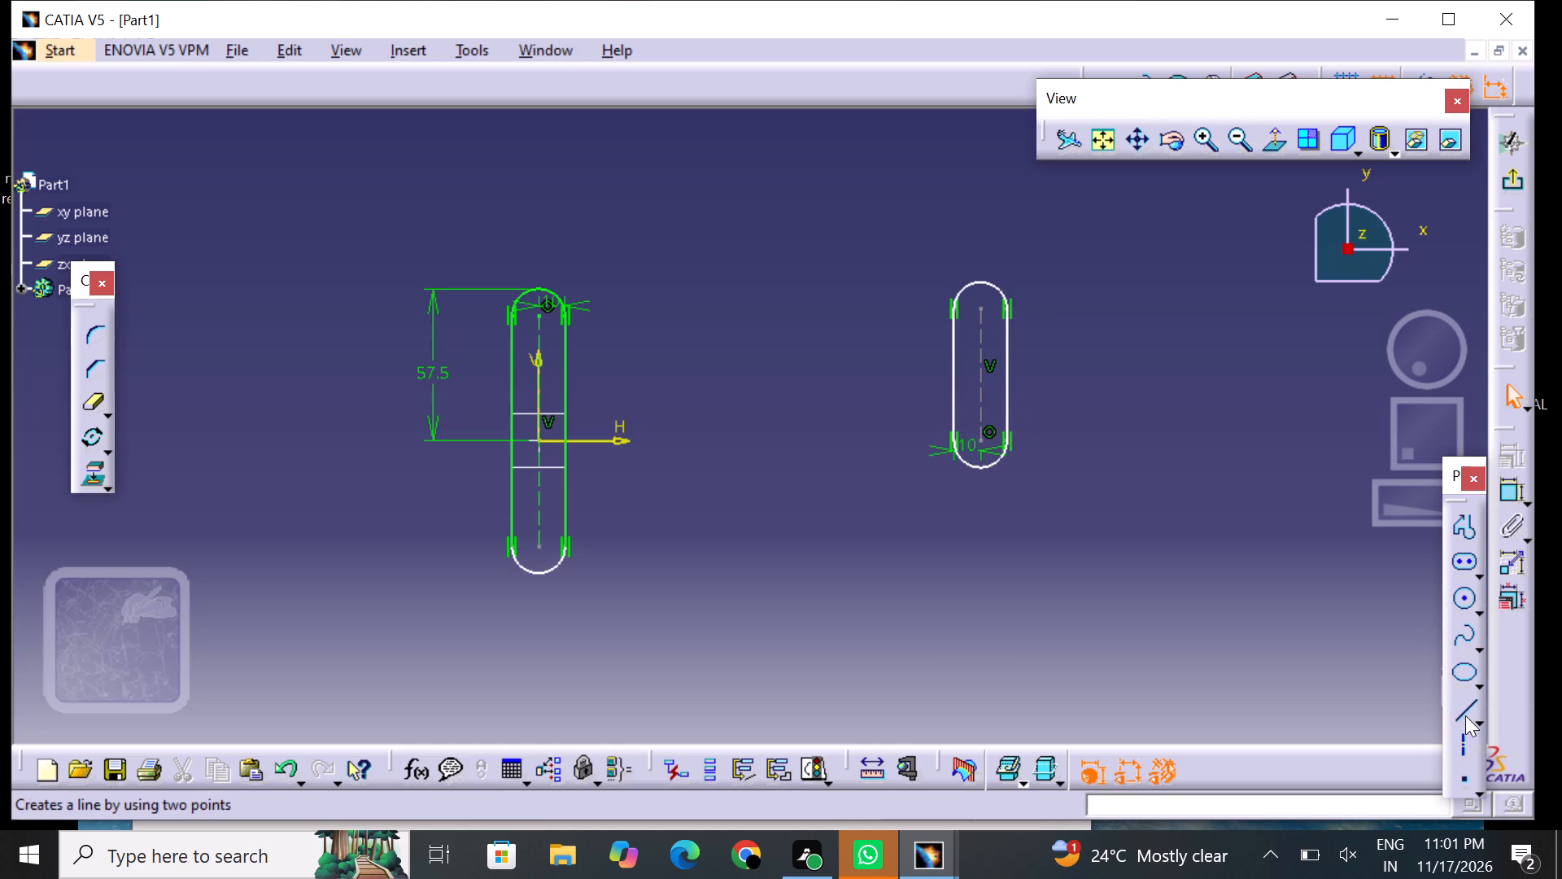
# Draw a sloped line from the left slot's inner side at about V 40 to the right slot's inner side at about V 30.
pyautogui.click(1467, 715)
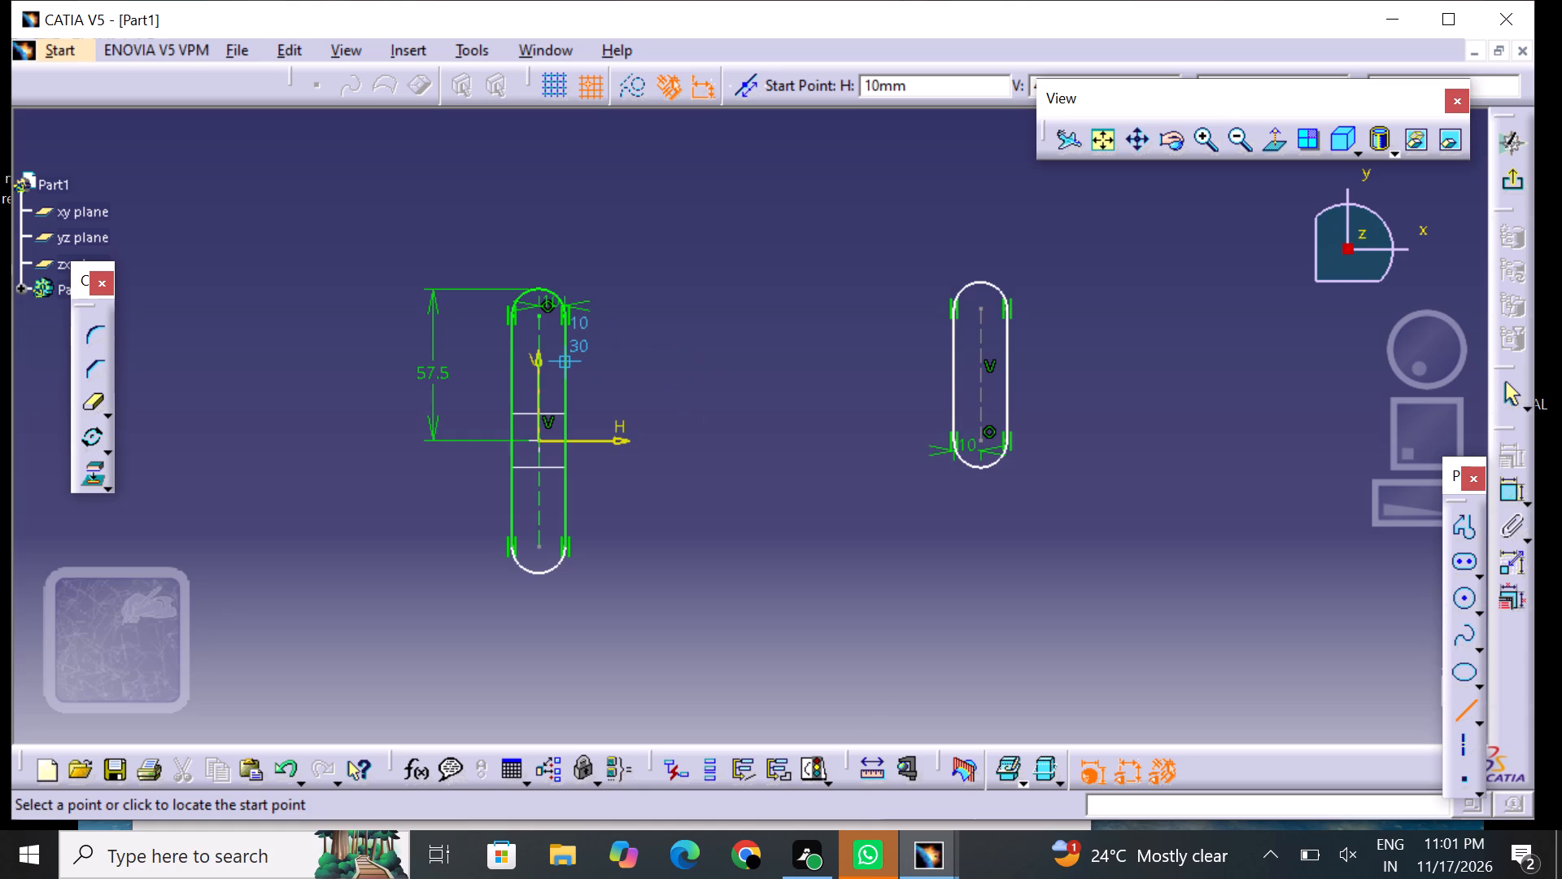
pyautogui.click(564, 345)
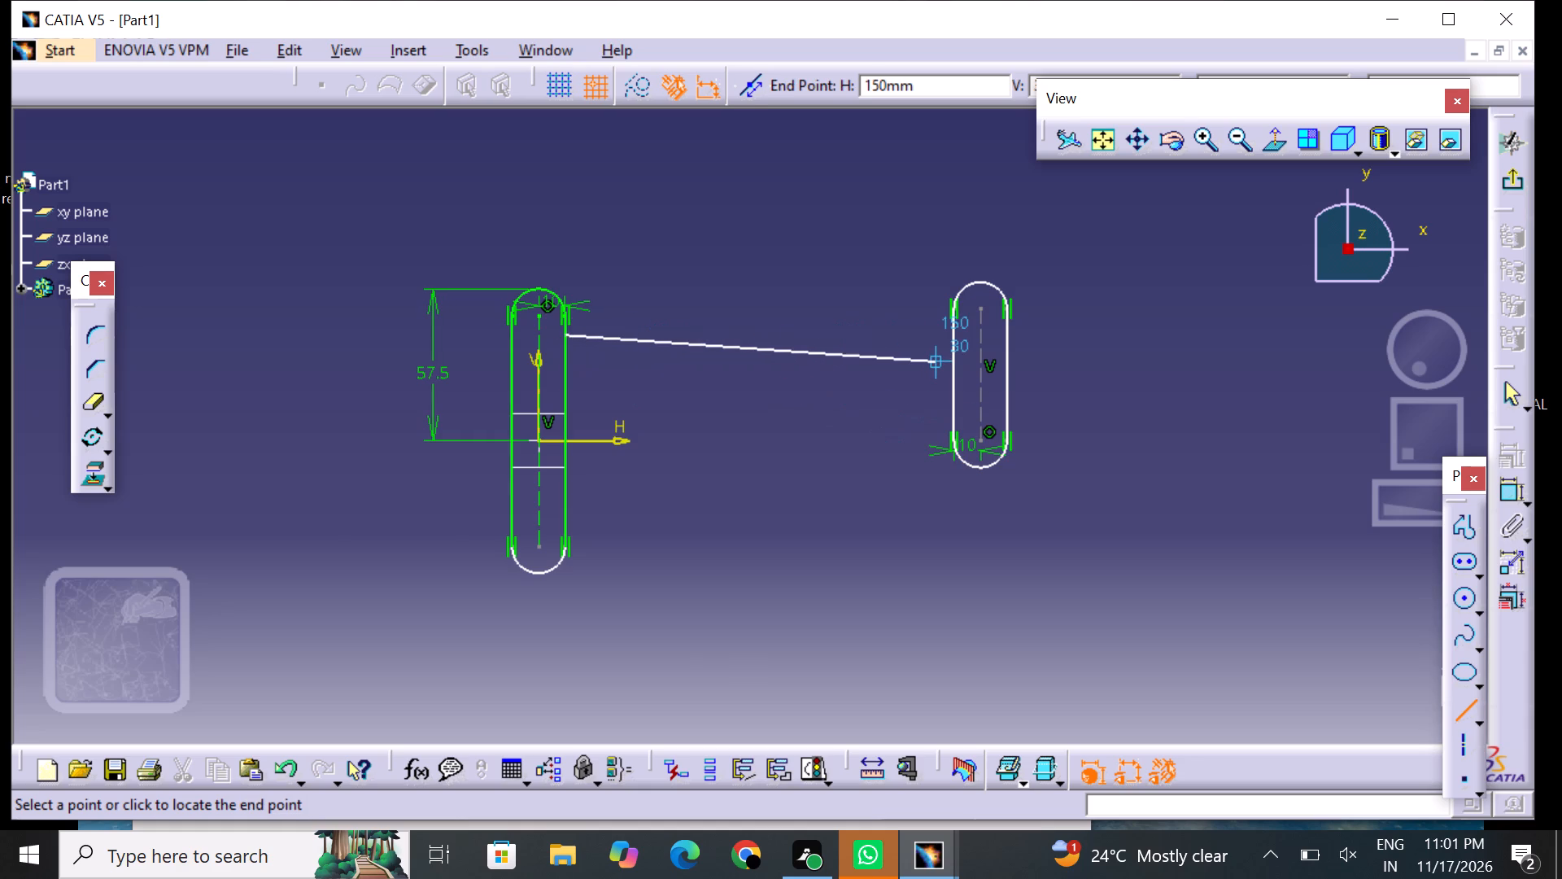
pyautogui.click(952, 354)
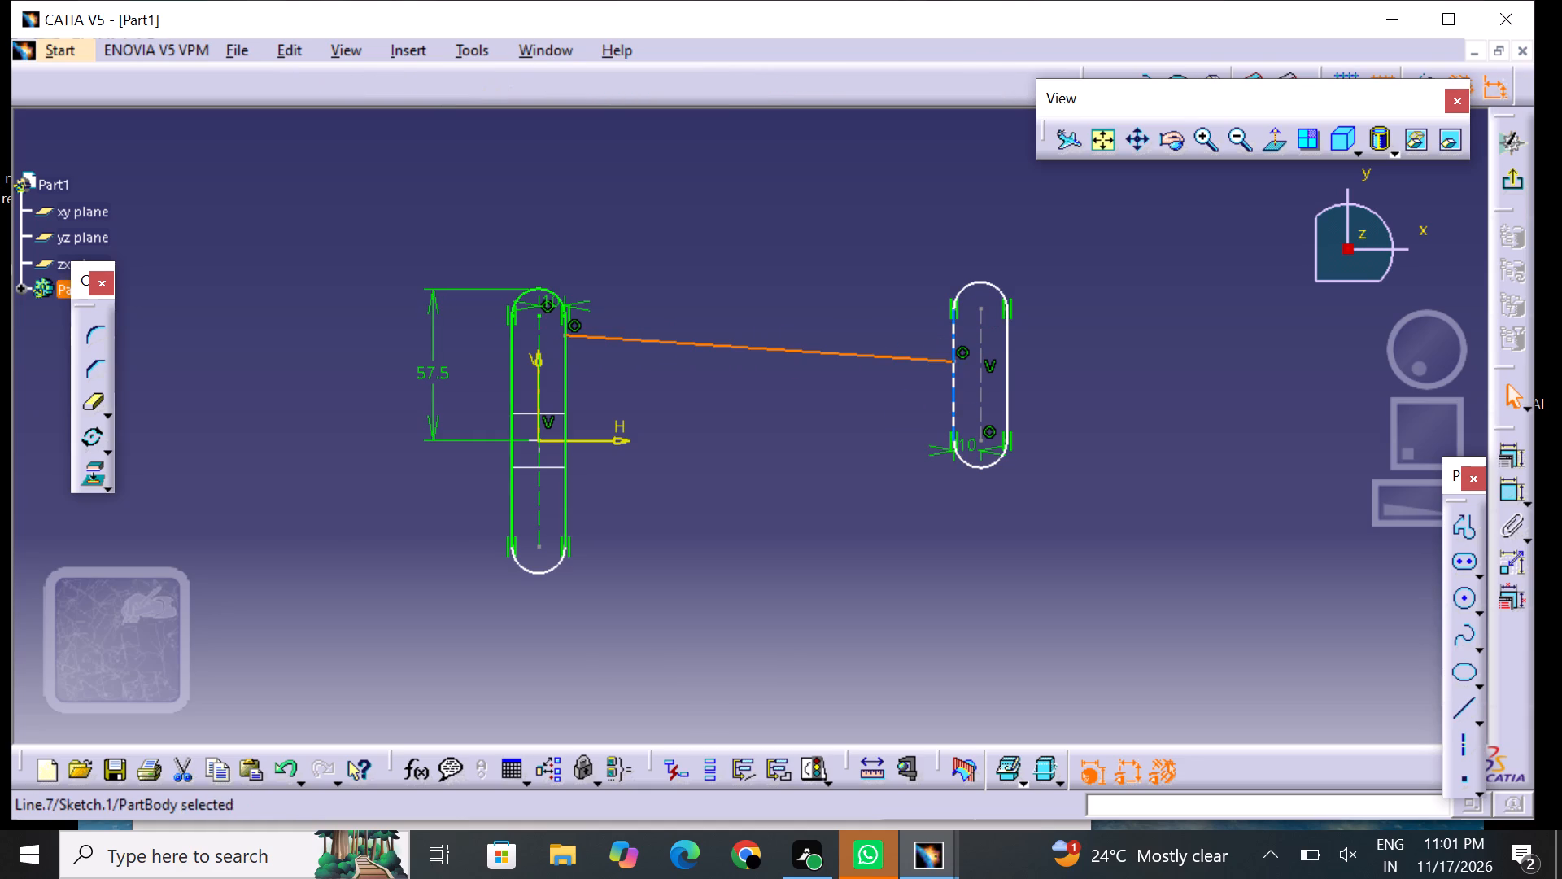
pyautogui.click(905, 409)
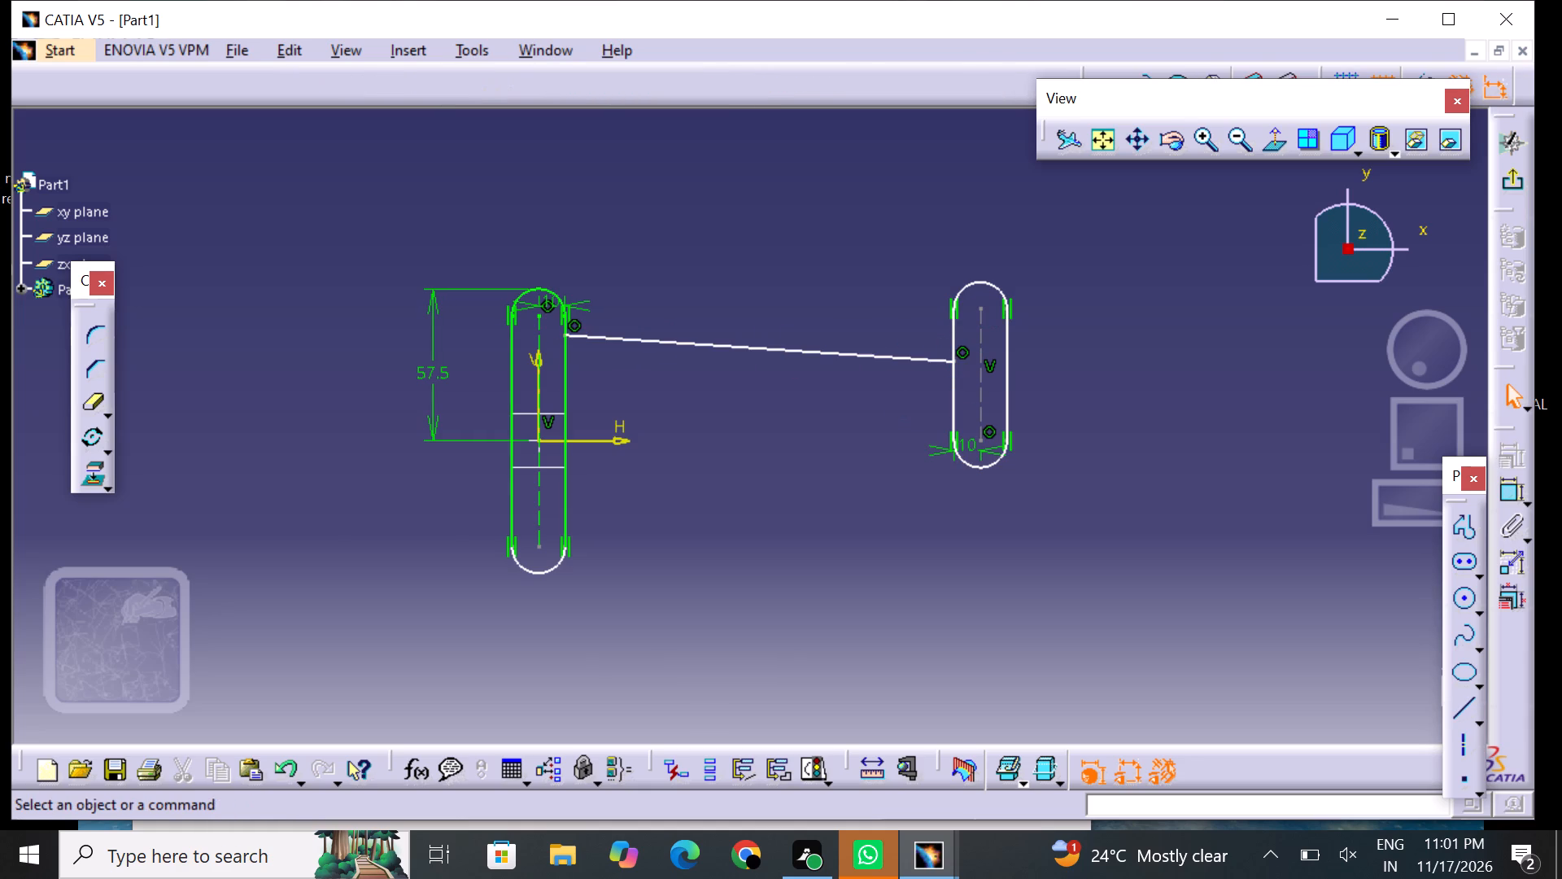
# Dimension the horizontal distance between the outer sides of the two slots and set it to 180 mm.
pyautogui.click(1516, 498)
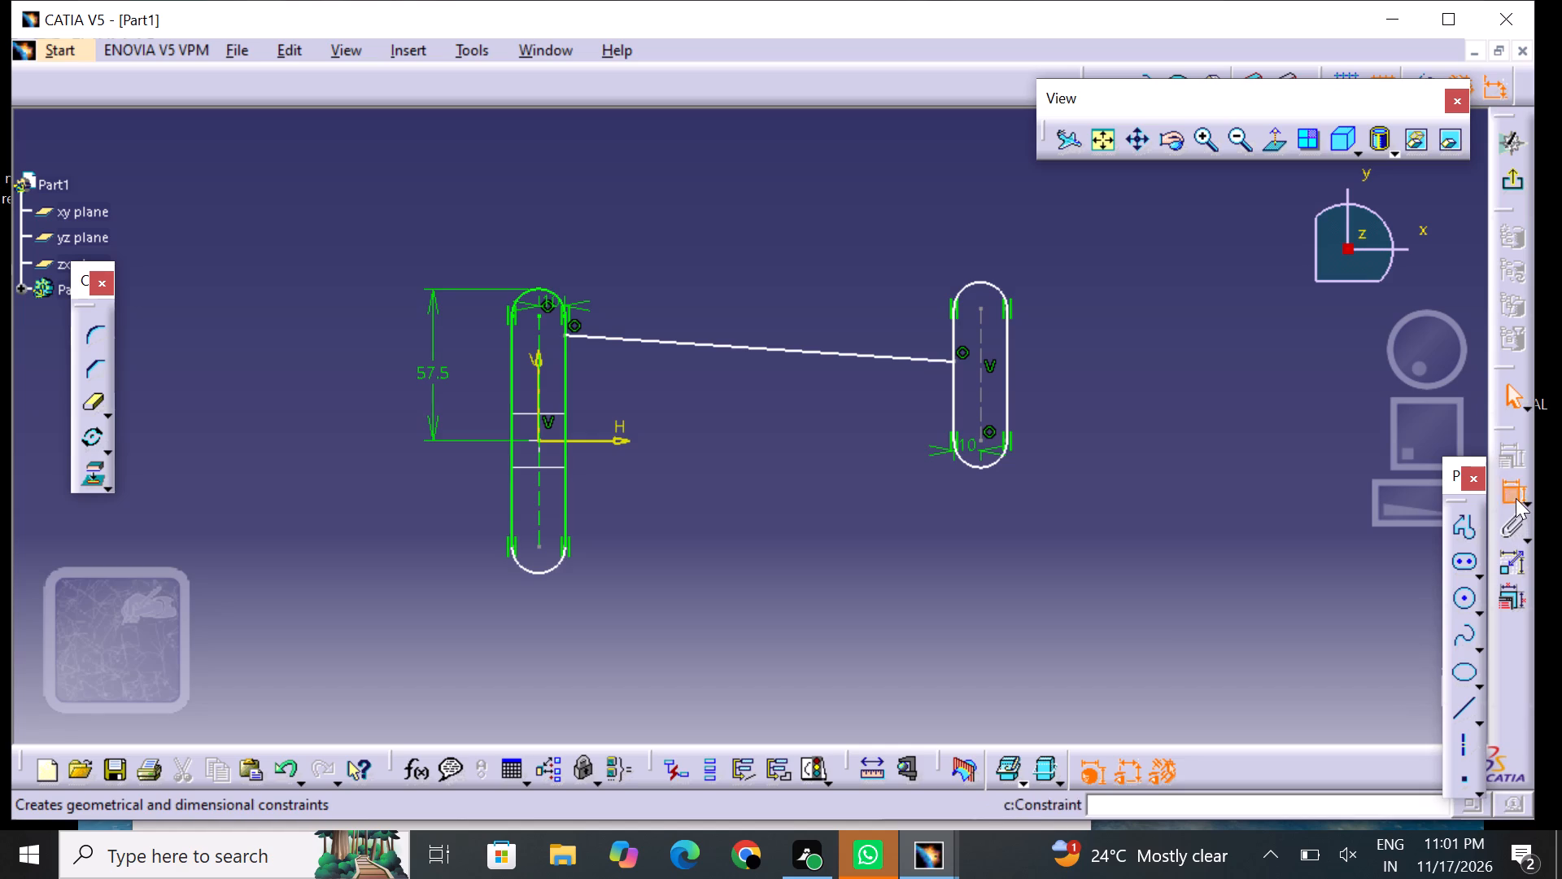
pyautogui.click(508, 423)
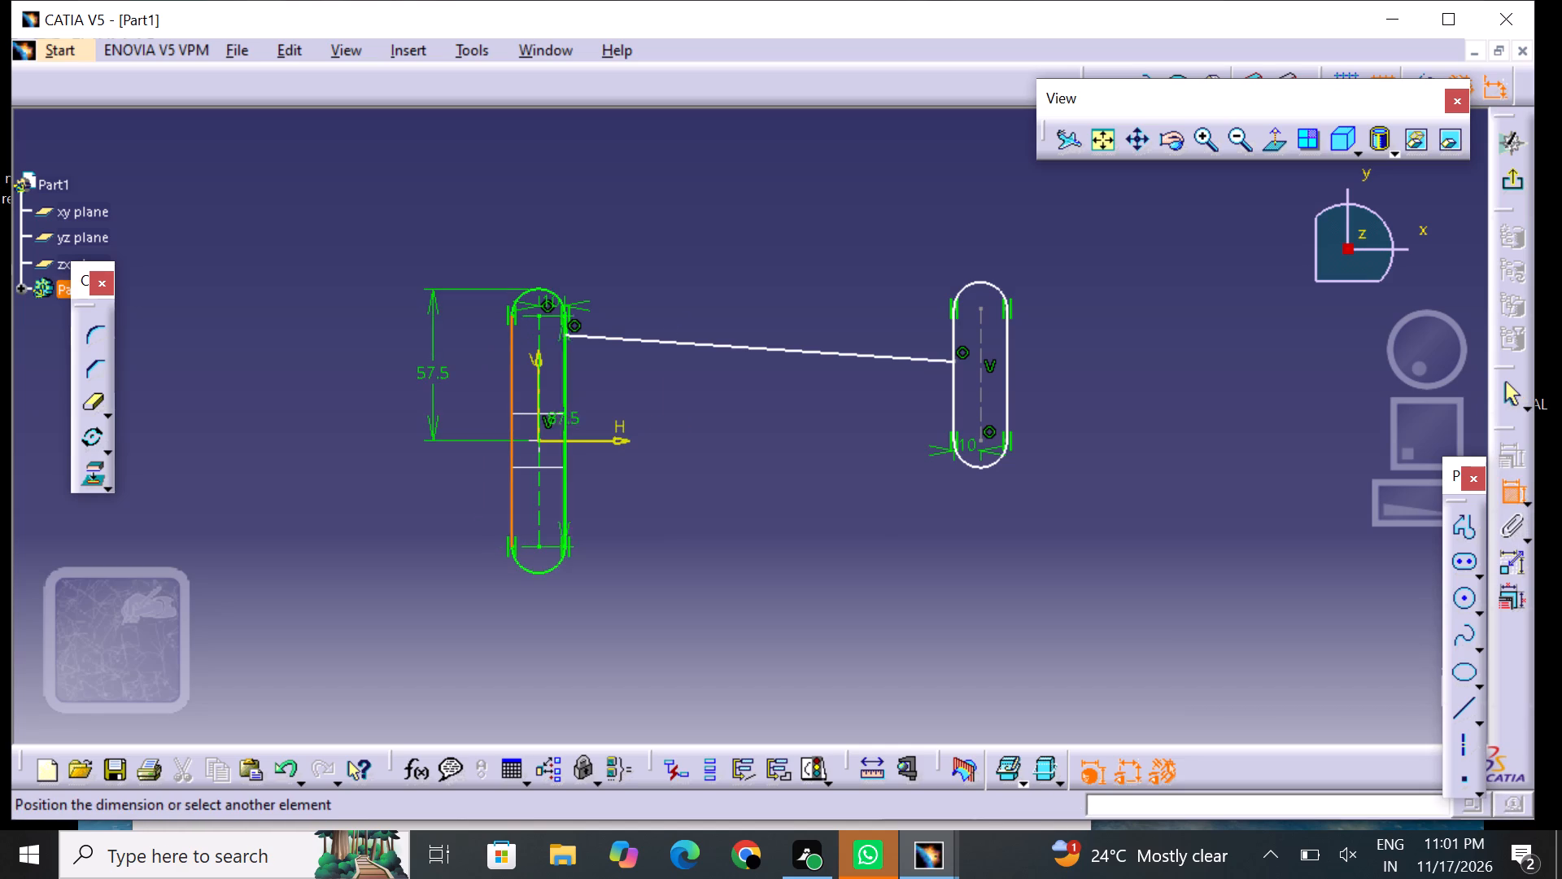
pyautogui.click(1004, 389)
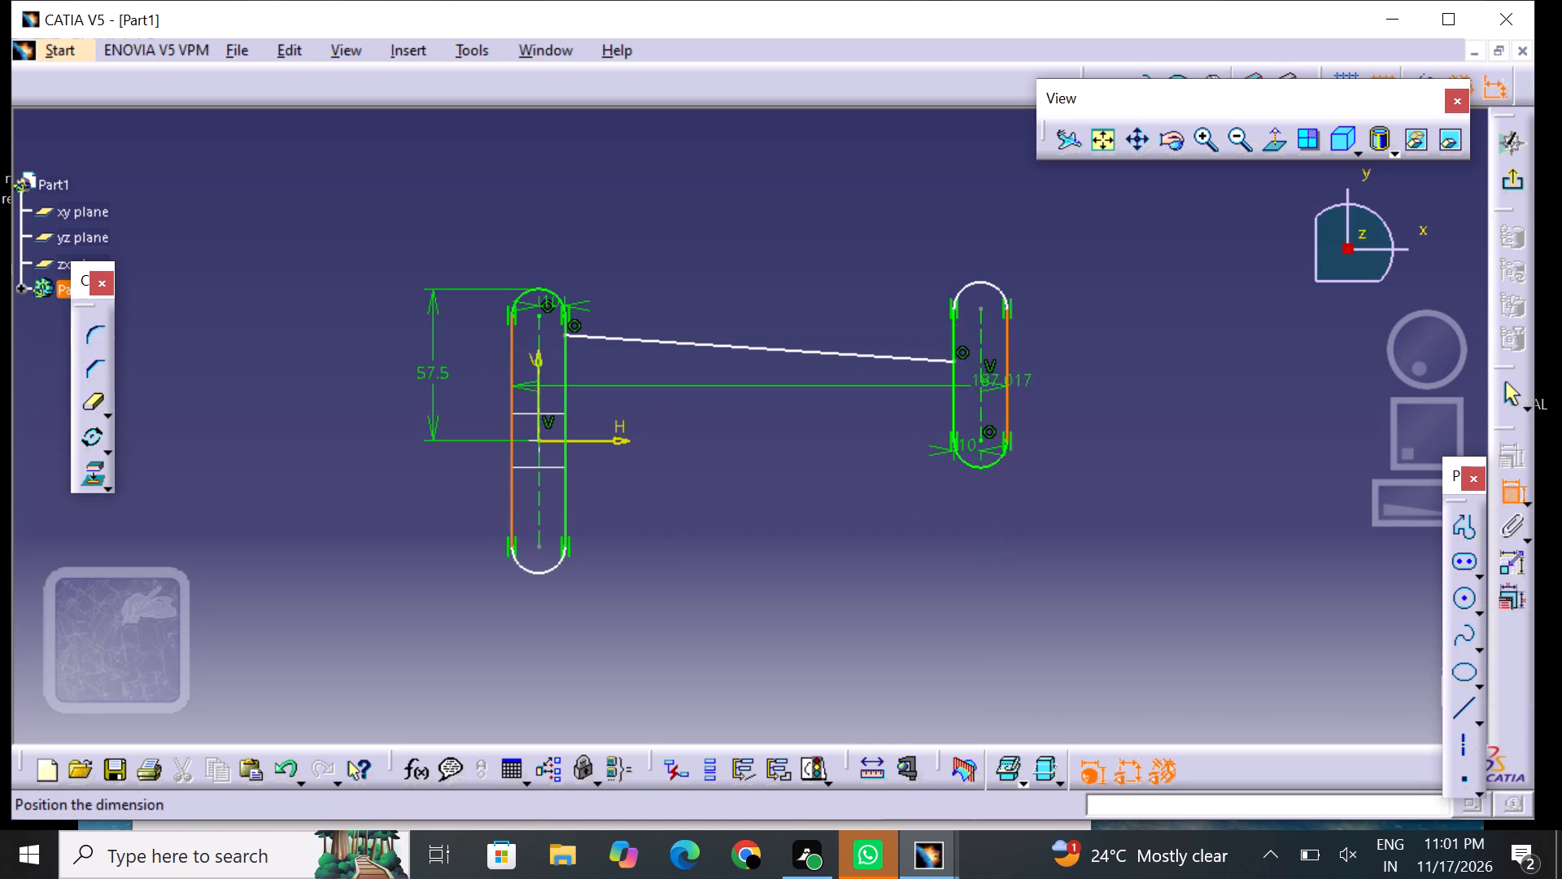
pyautogui.click(736, 207)
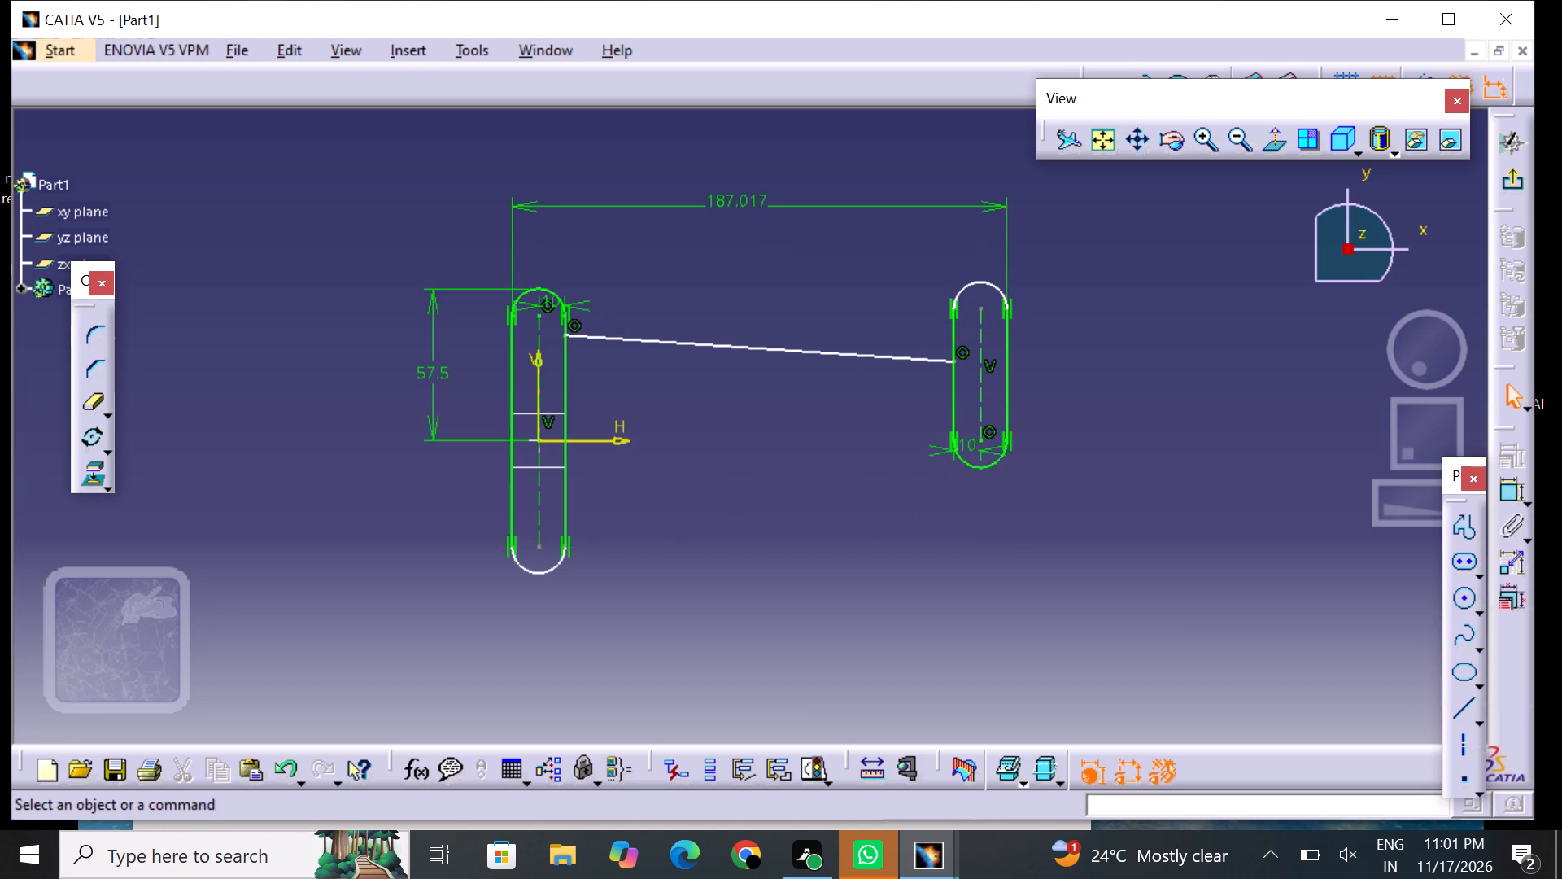
pyautogui.doubleClick(739, 201)
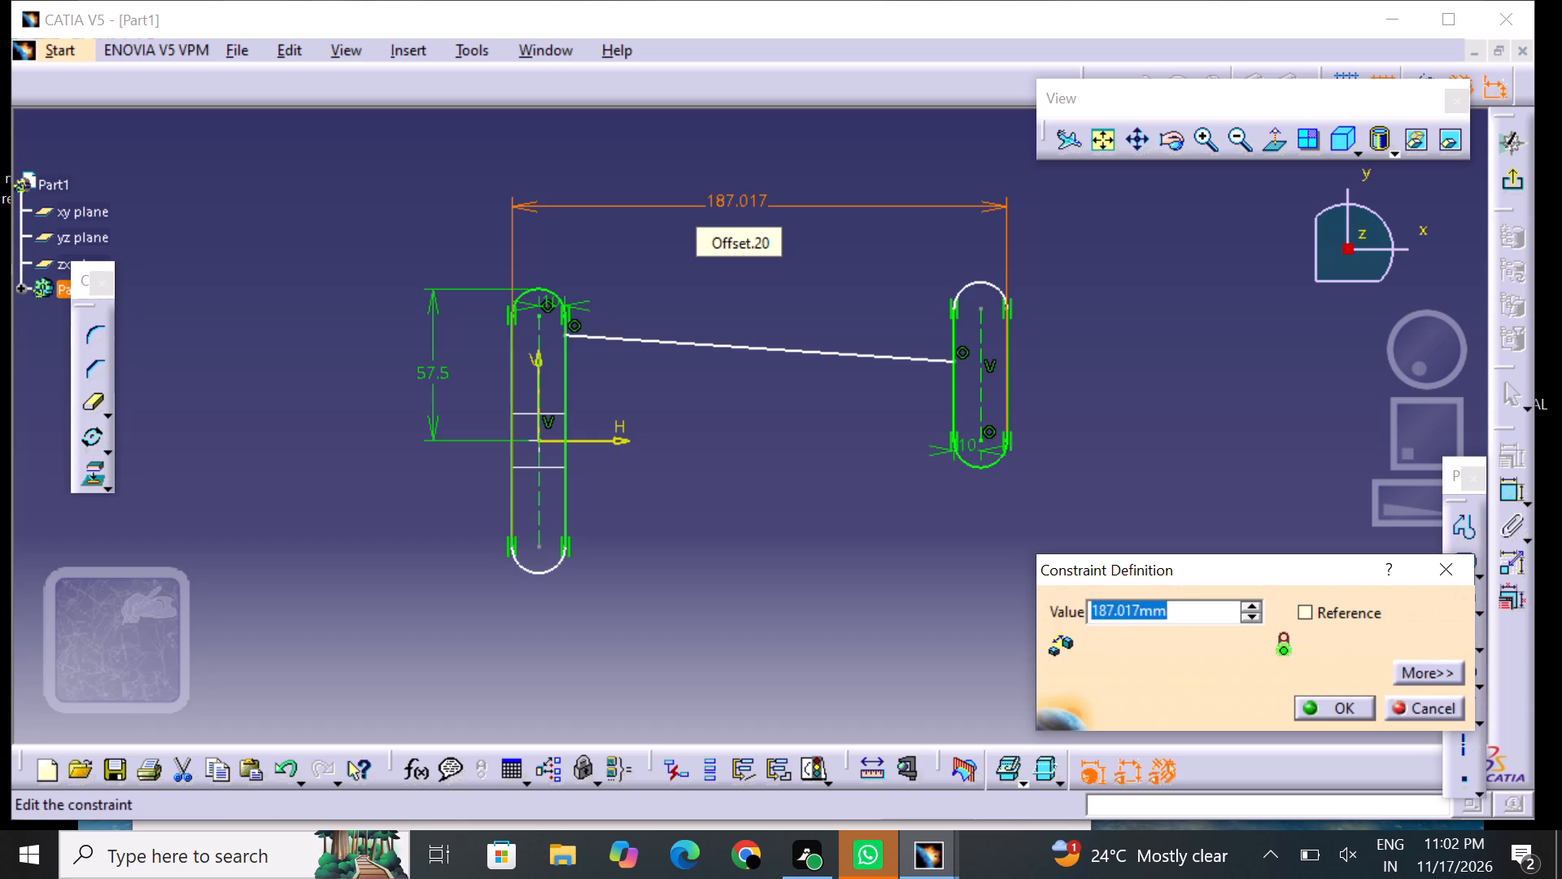
pyautogui.press('BackSpace')
pyautogui.write('180')
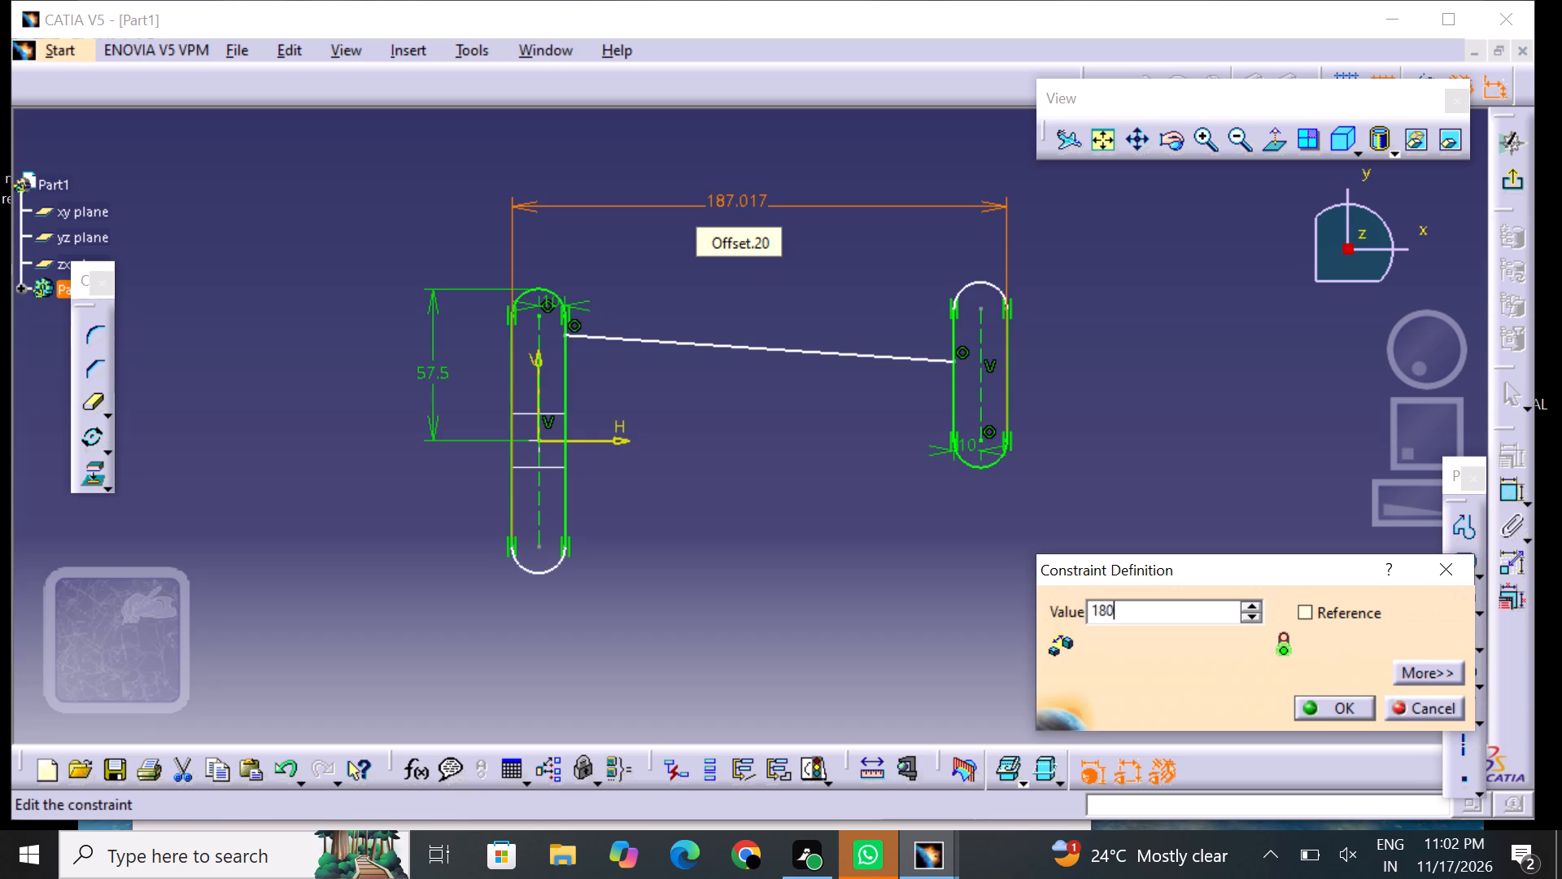
pyautogui.press('Return')
pyautogui.click(829, 484)
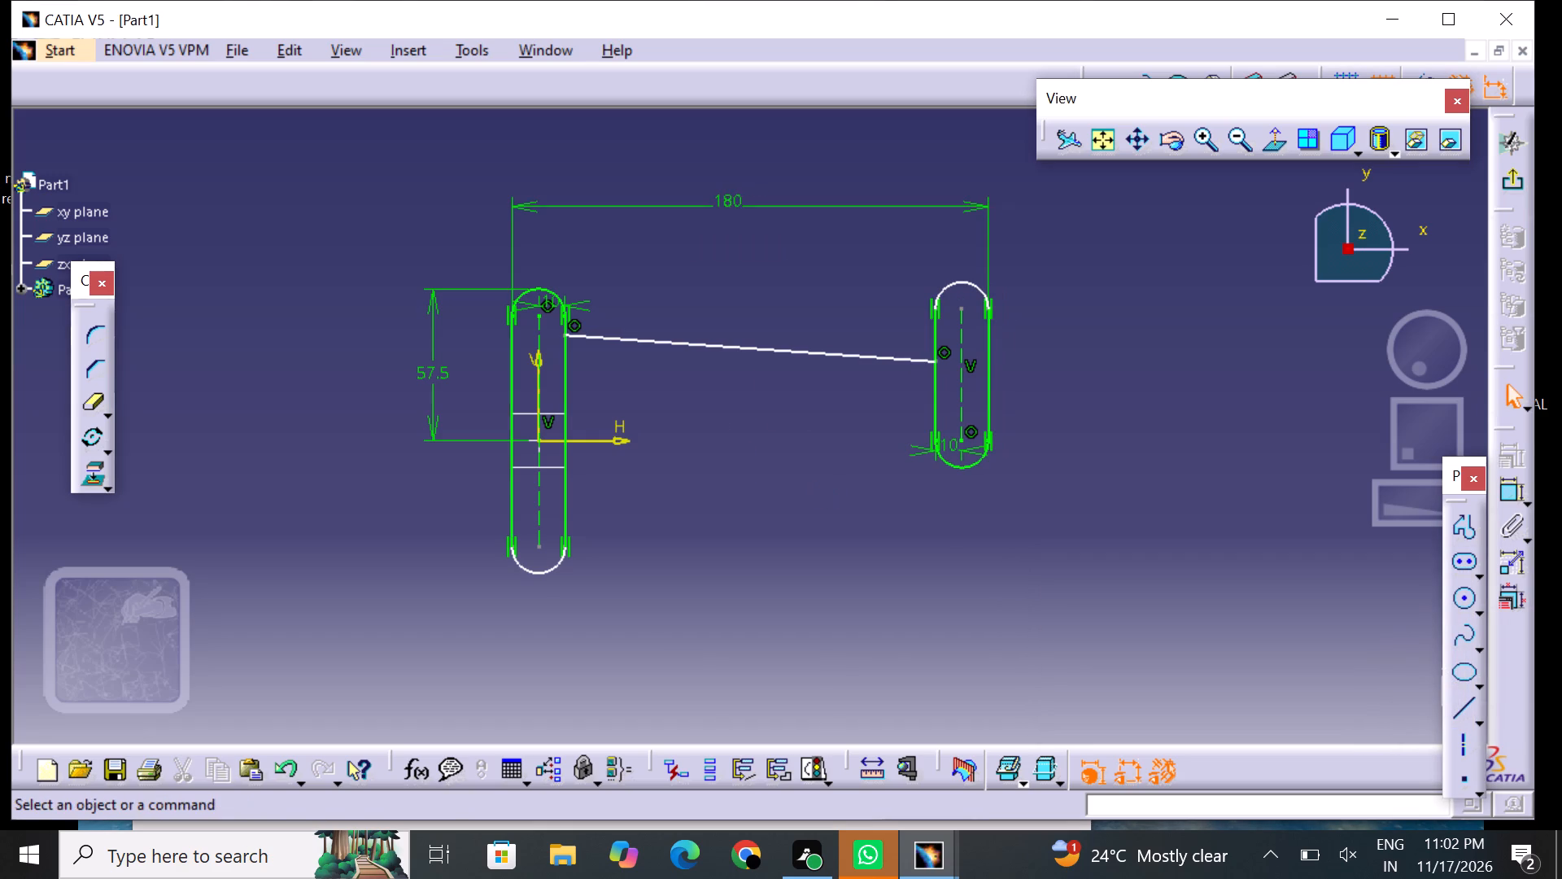
# Set the right slot's 10 mm radius dimension to 8 mm.
pyautogui.moveTo(829, 489); pyautogui.dragTo(792, 514, button='middle')
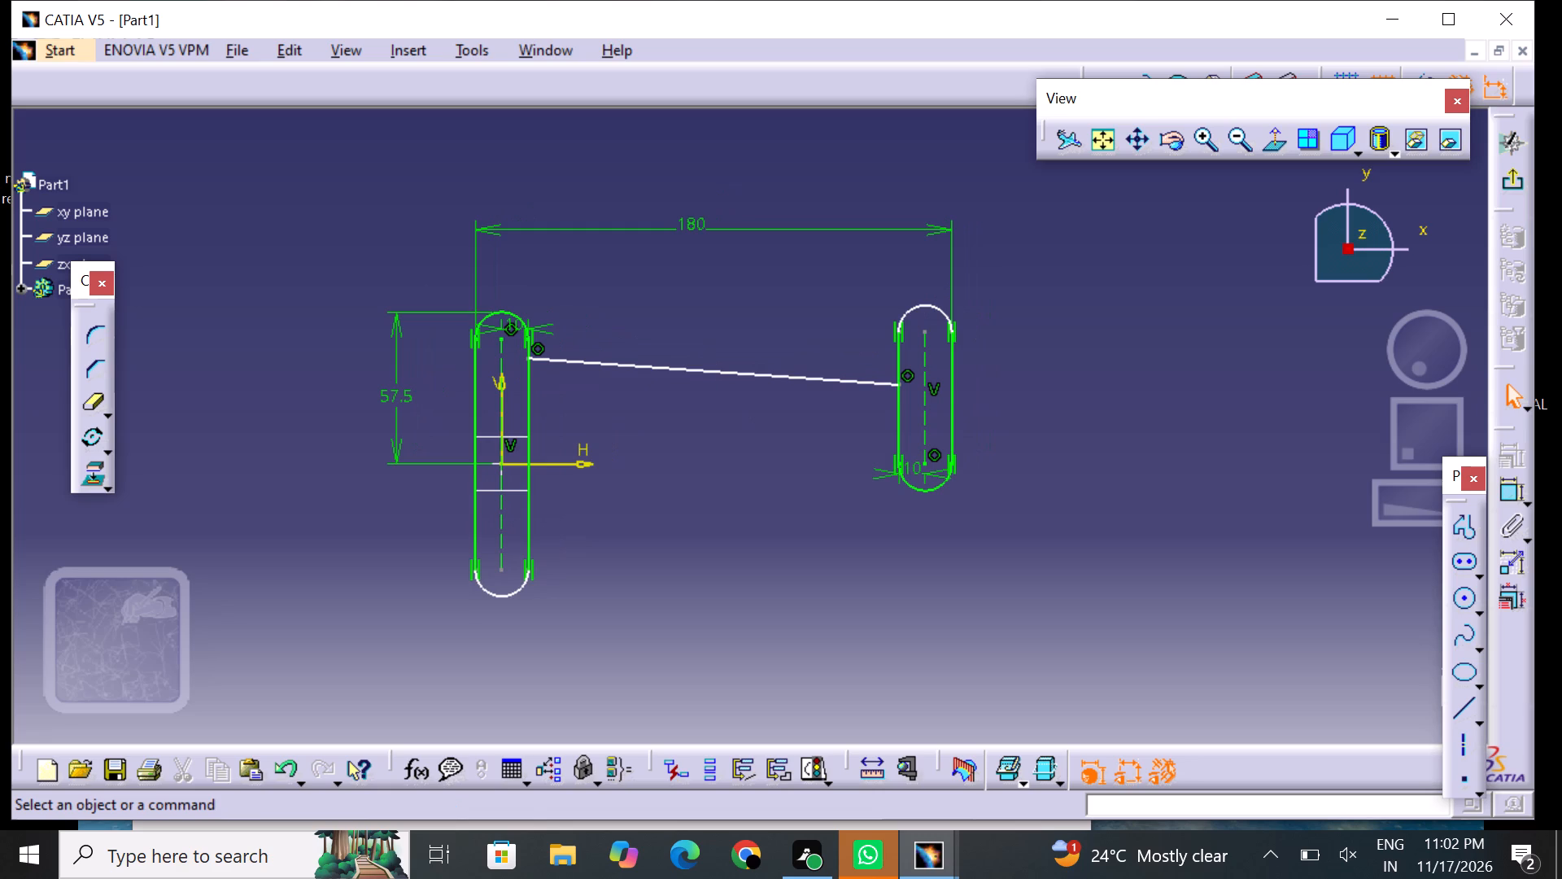
pyautogui.doubleClick(918, 470)
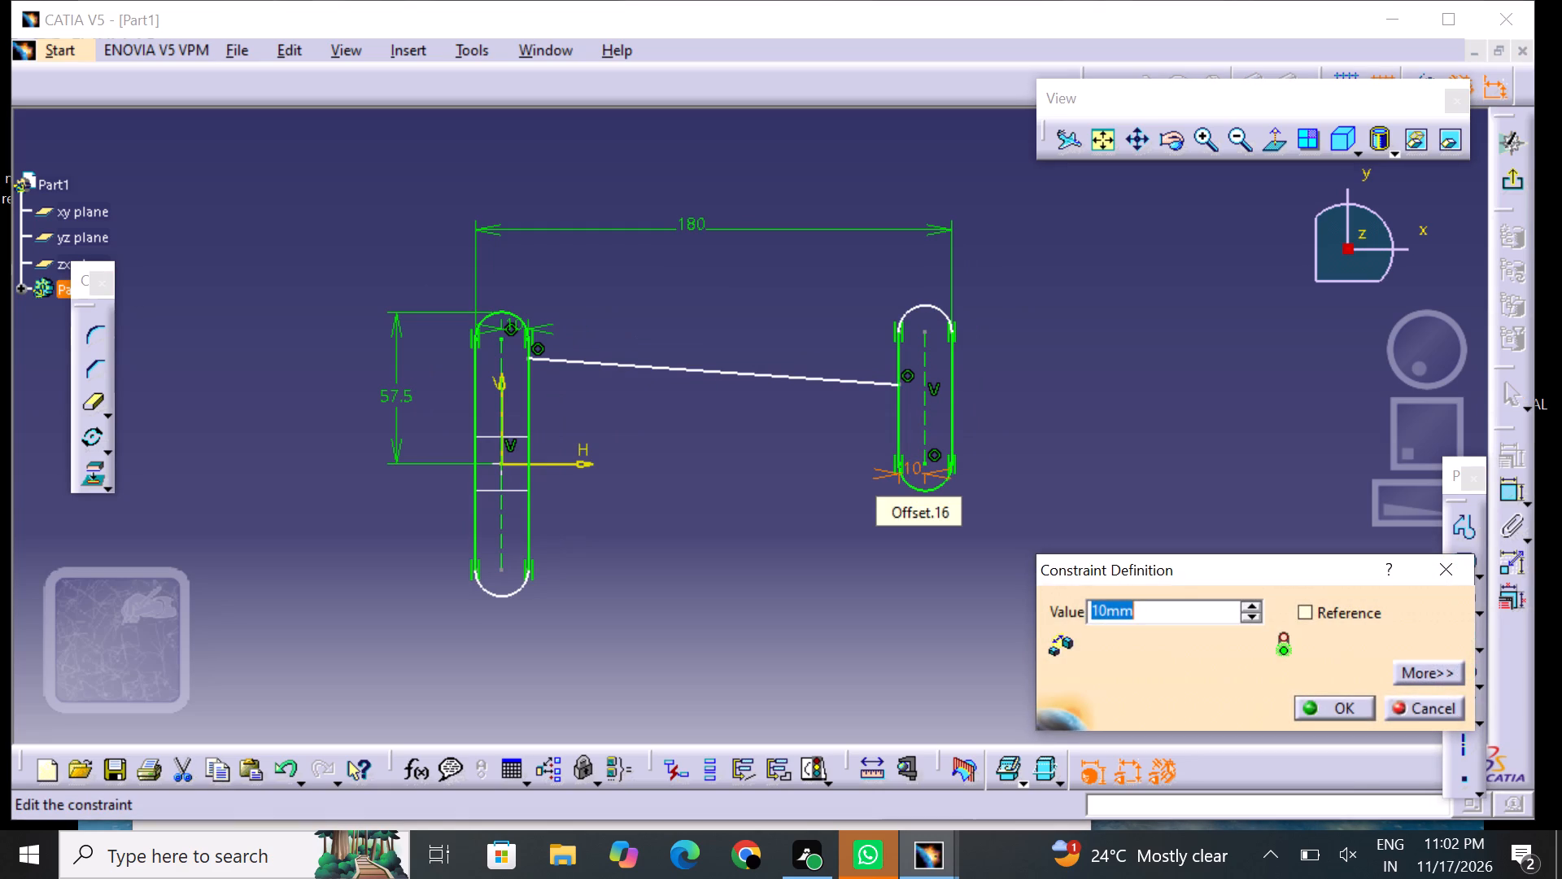
pyautogui.press('BackSpace')
pyautogui.press('8')
pyautogui.press('Return')
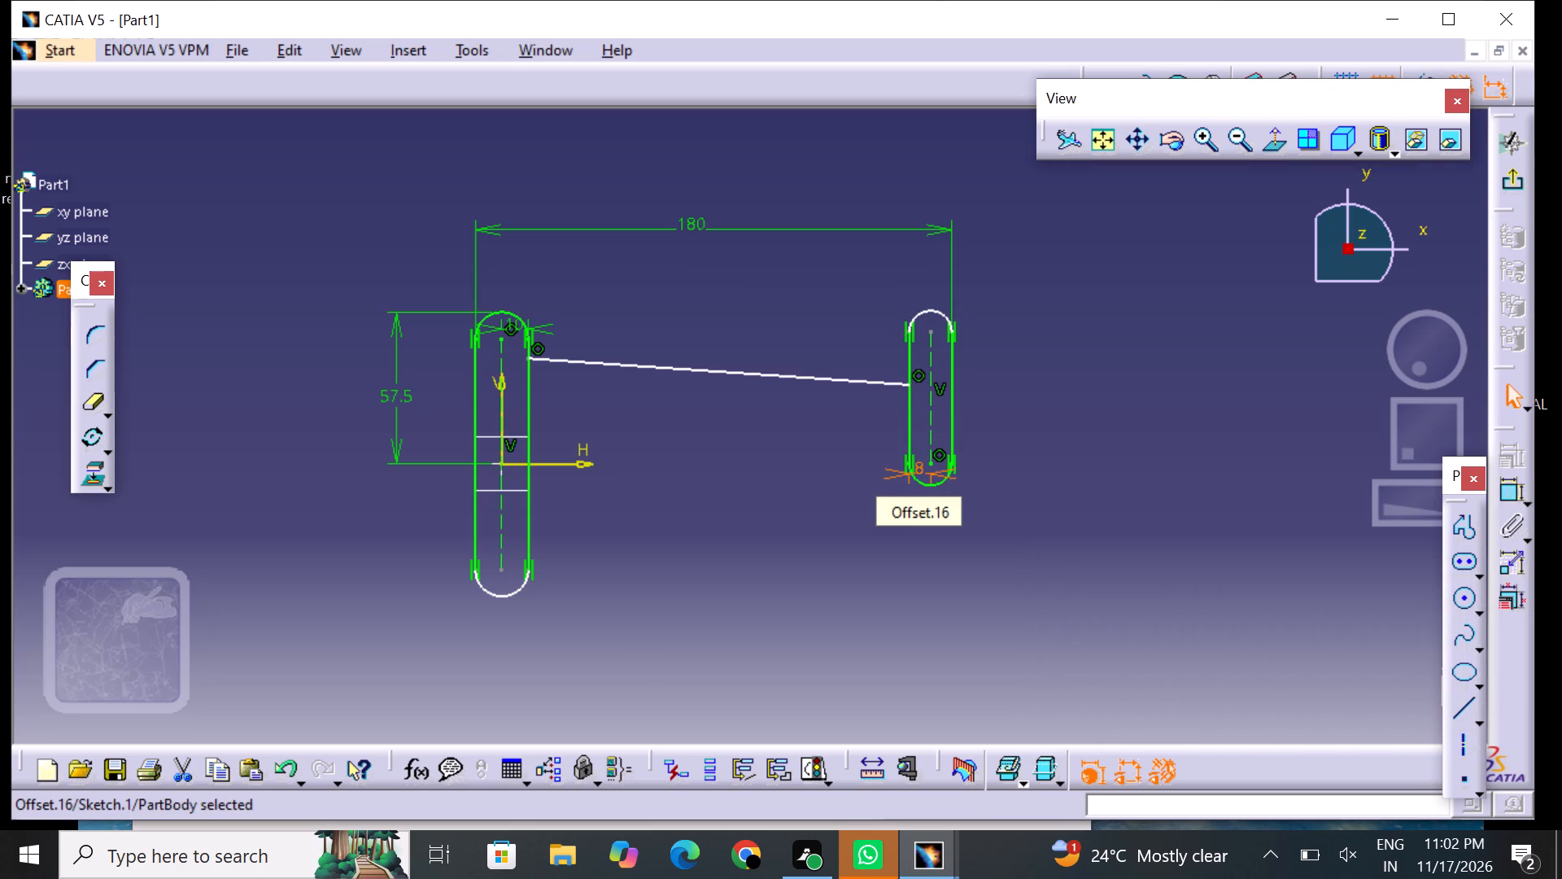
pyautogui.click(876, 624)
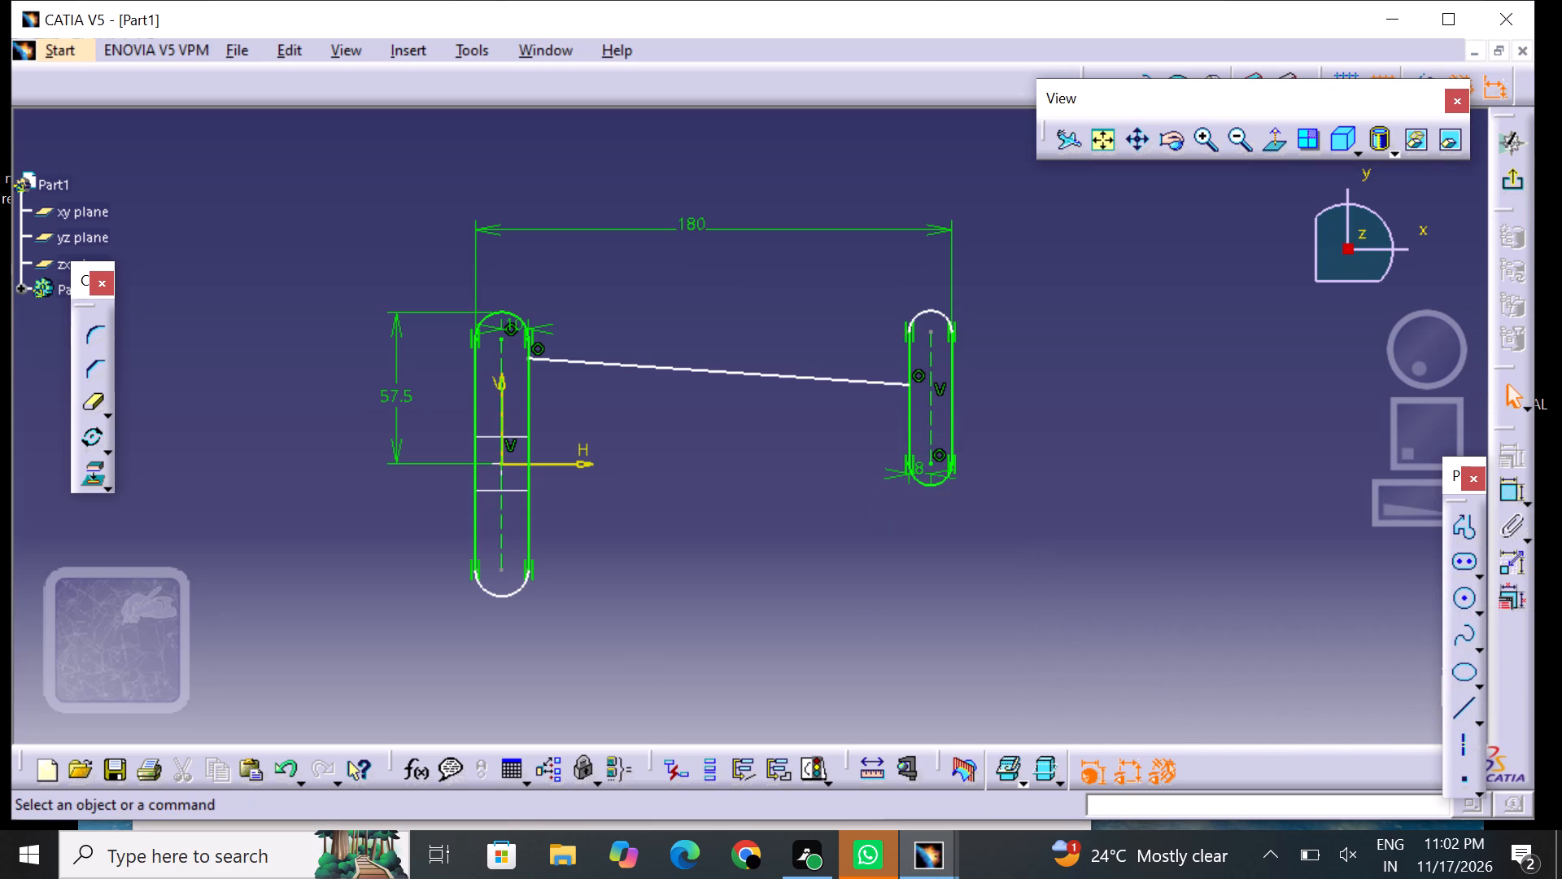
# Set the left slot's radius dimension to 8 mm.
pyautogui.doubleClick(511, 328)
pyautogui.press('BackSpace')
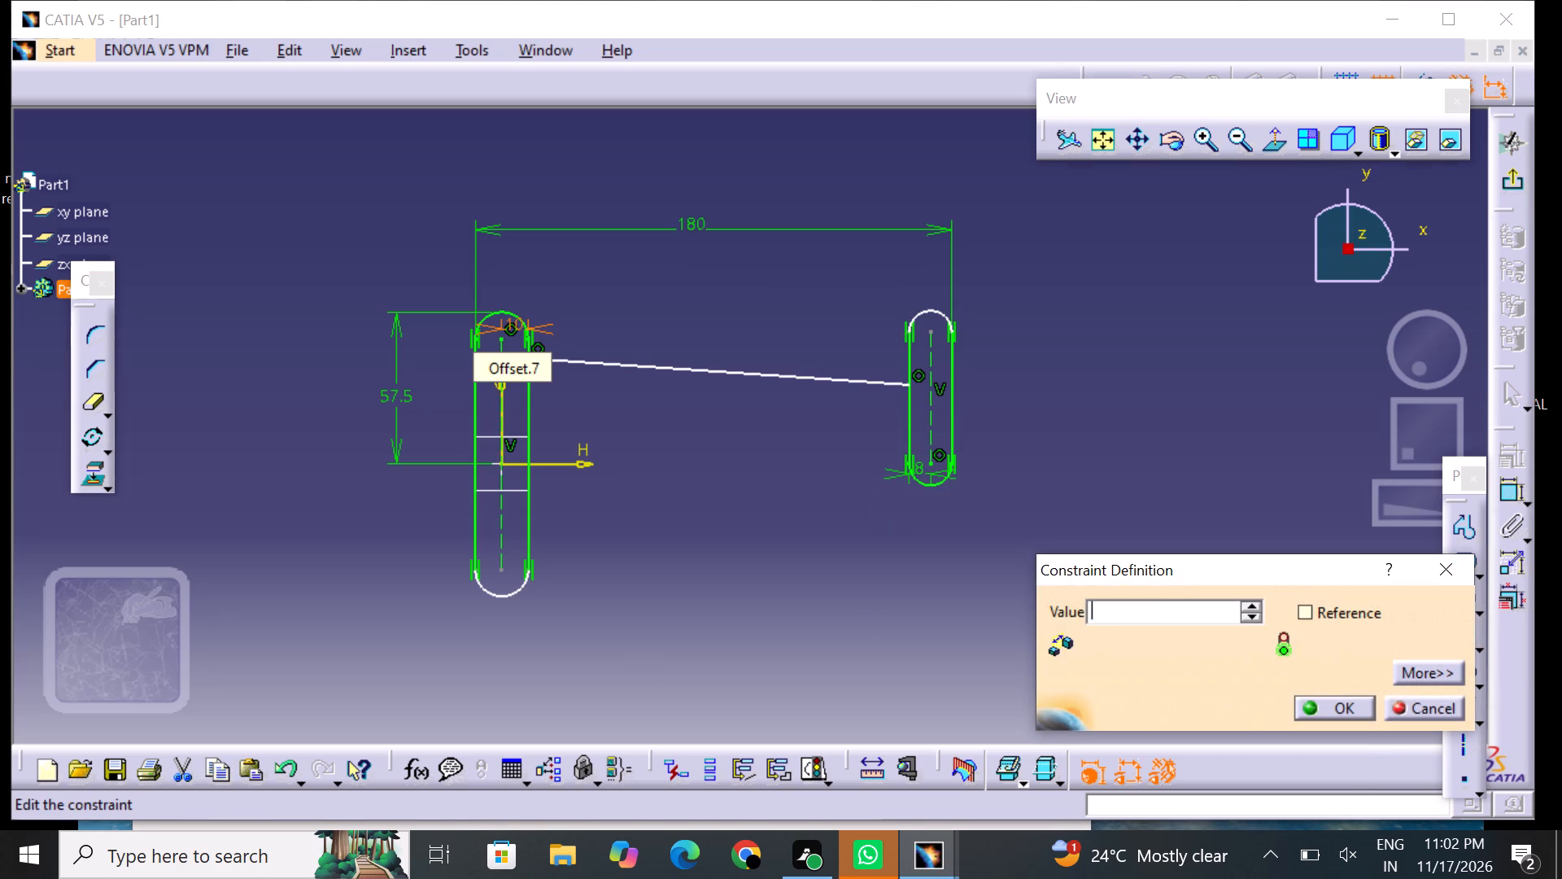
pyautogui.press('8')
pyautogui.press('Return')
pyautogui.click(644, 556)
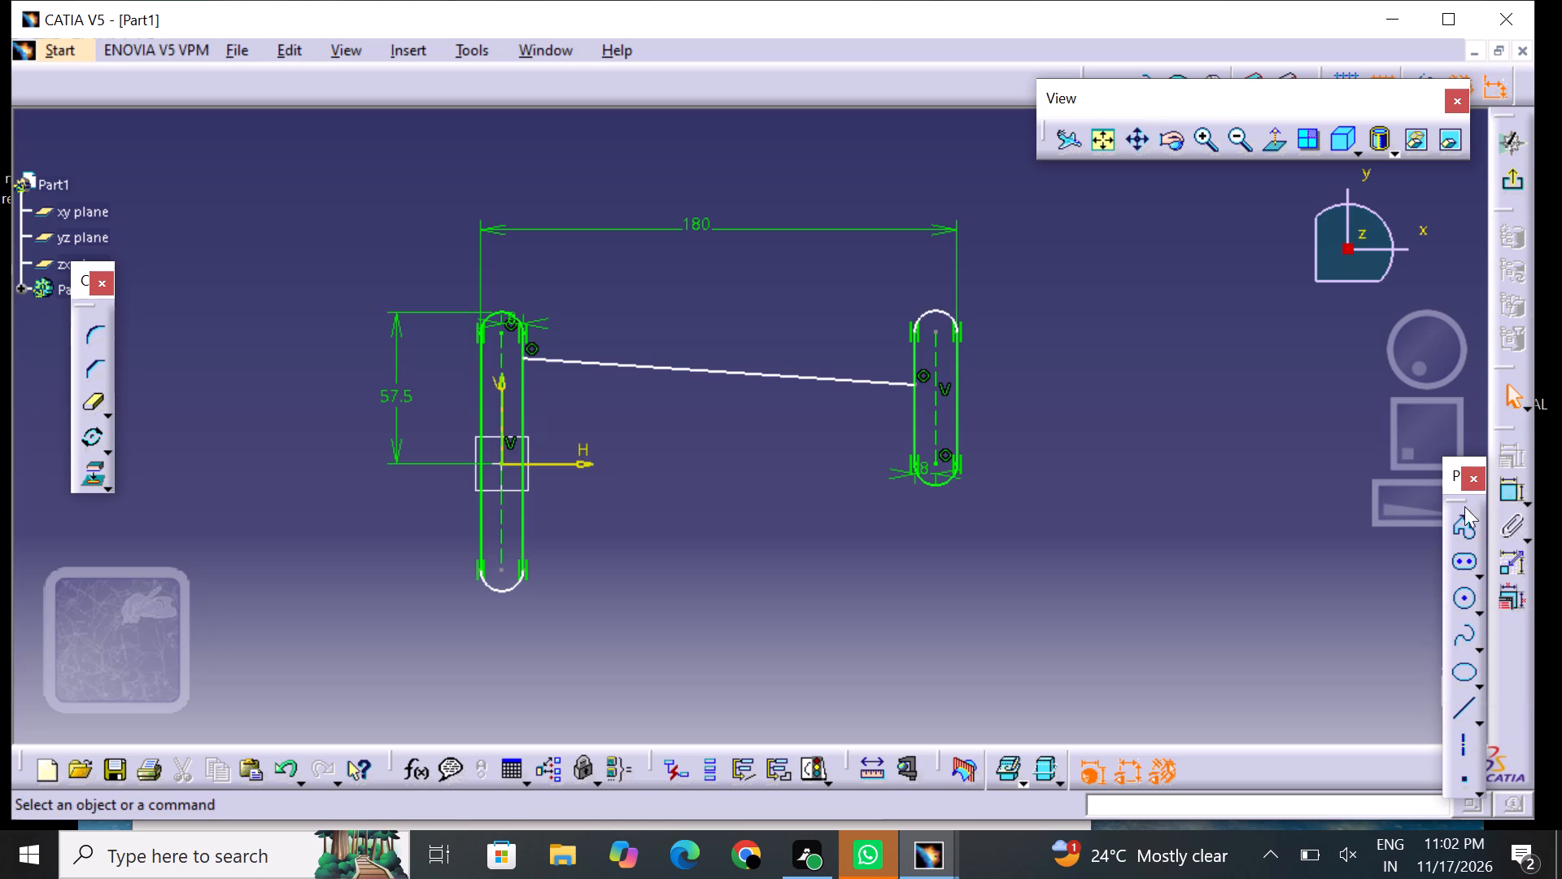
# Dimension the sloped line's endpoint on the left slot from the horizontal axis and set its height to 35 mm.
pyautogui.click(1505, 489)
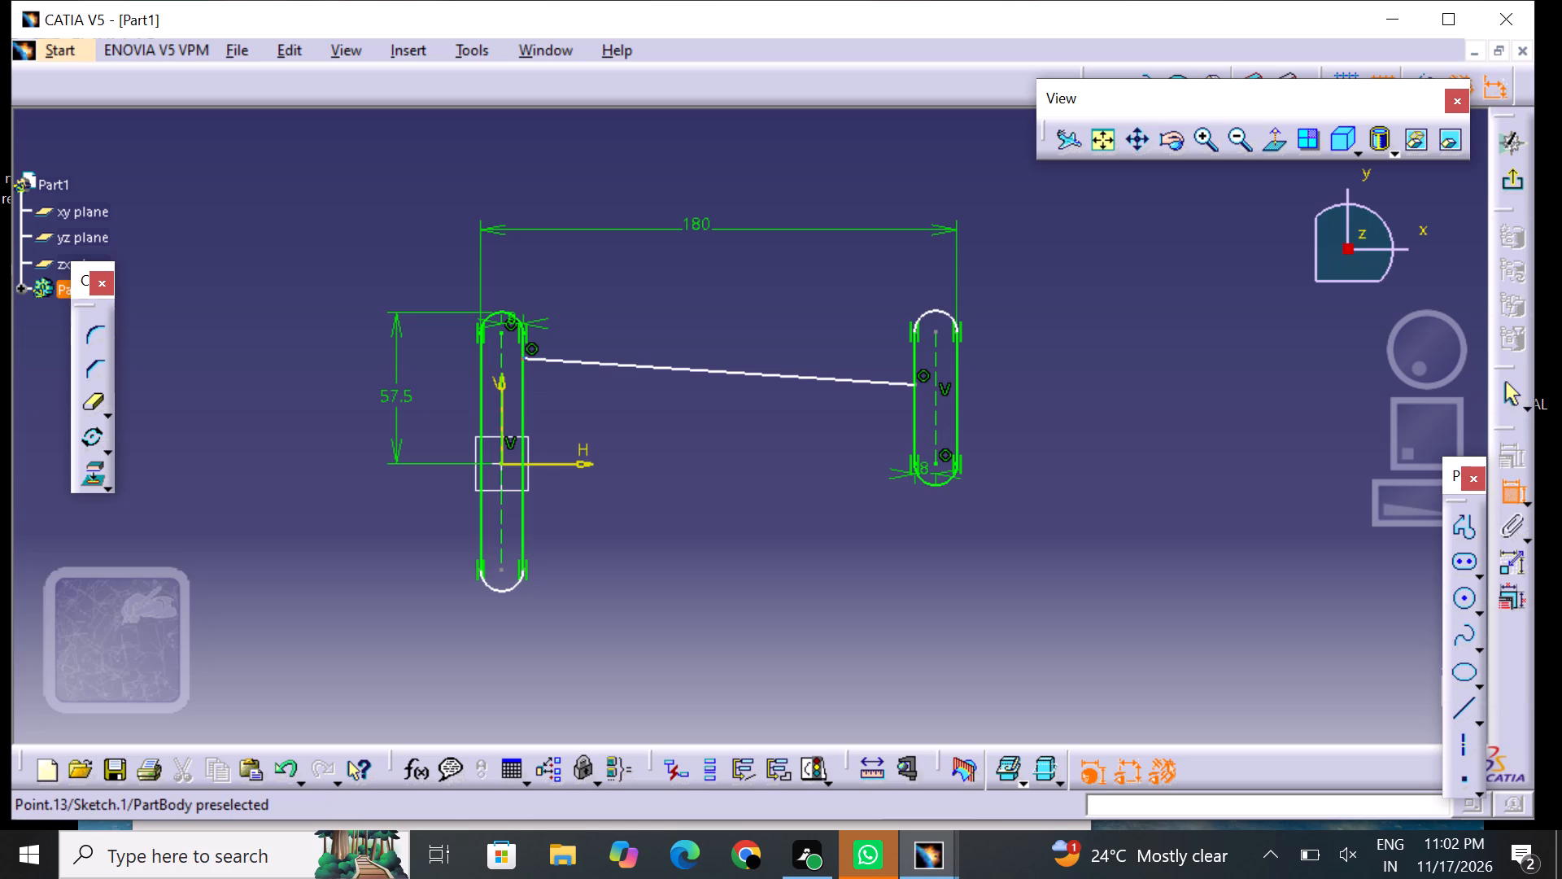
pyautogui.click(524, 356)
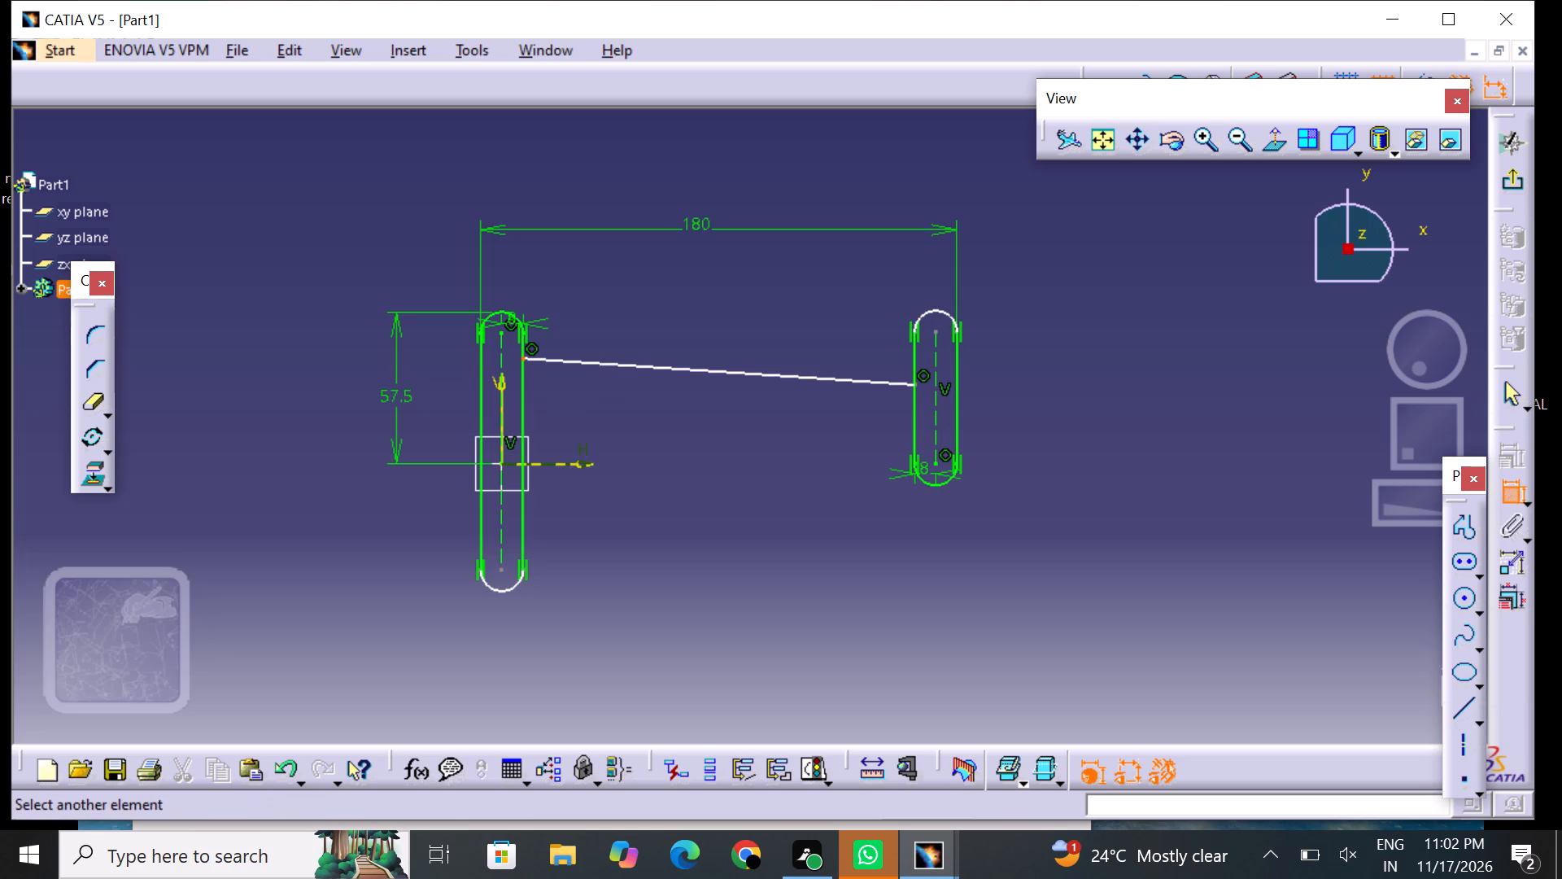
pyautogui.click(569, 462)
pyautogui.click(543, 417)
pyautogui.doubleClick(554, 419)
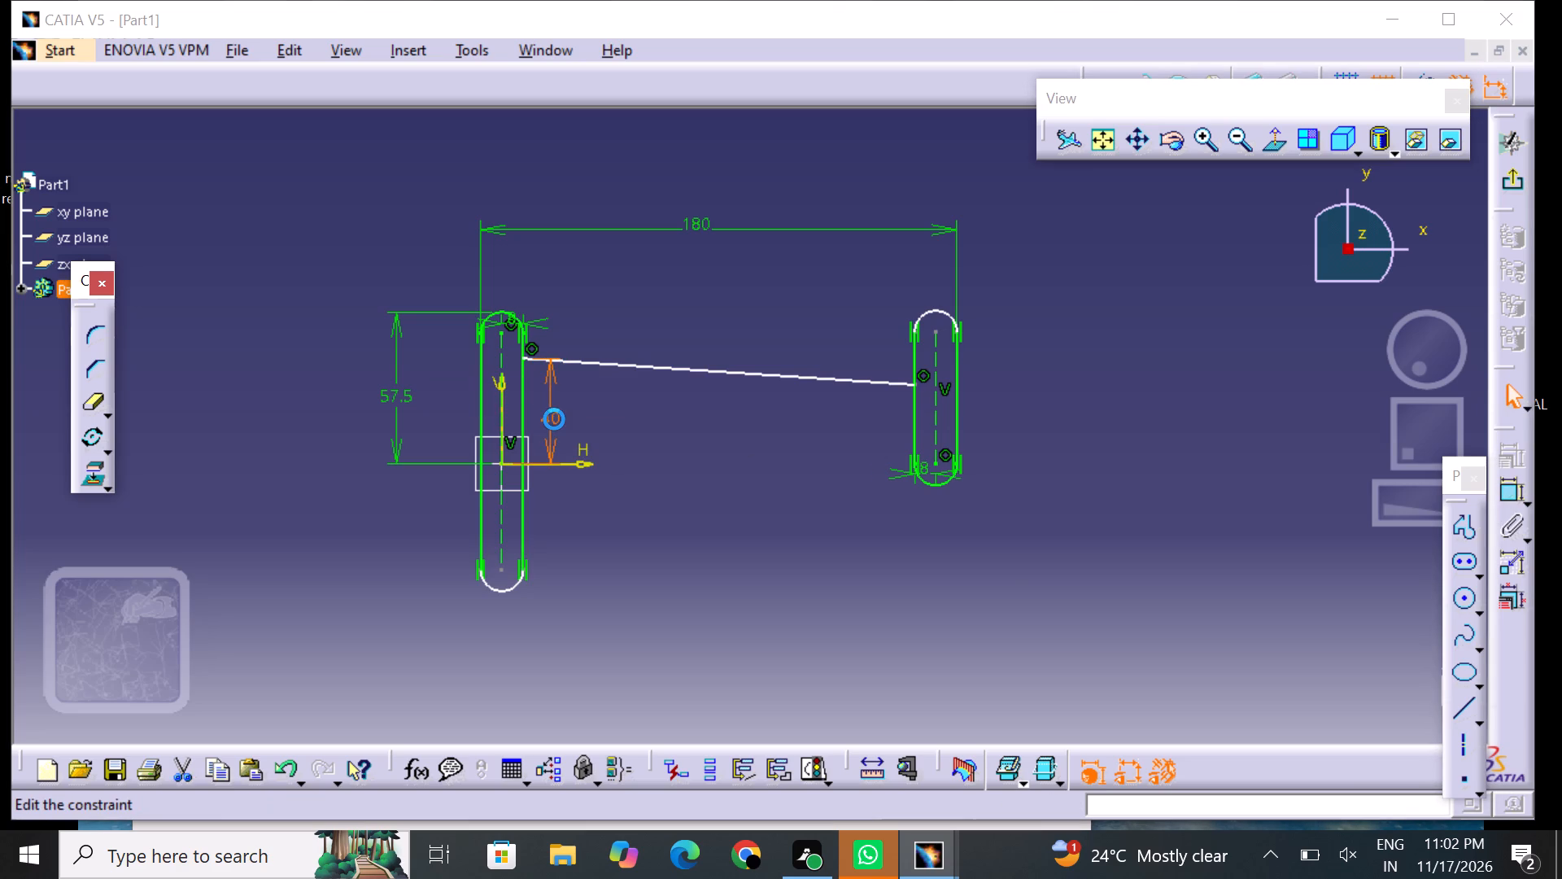
pyautogui.write('35')
pyautogui.press('Return')
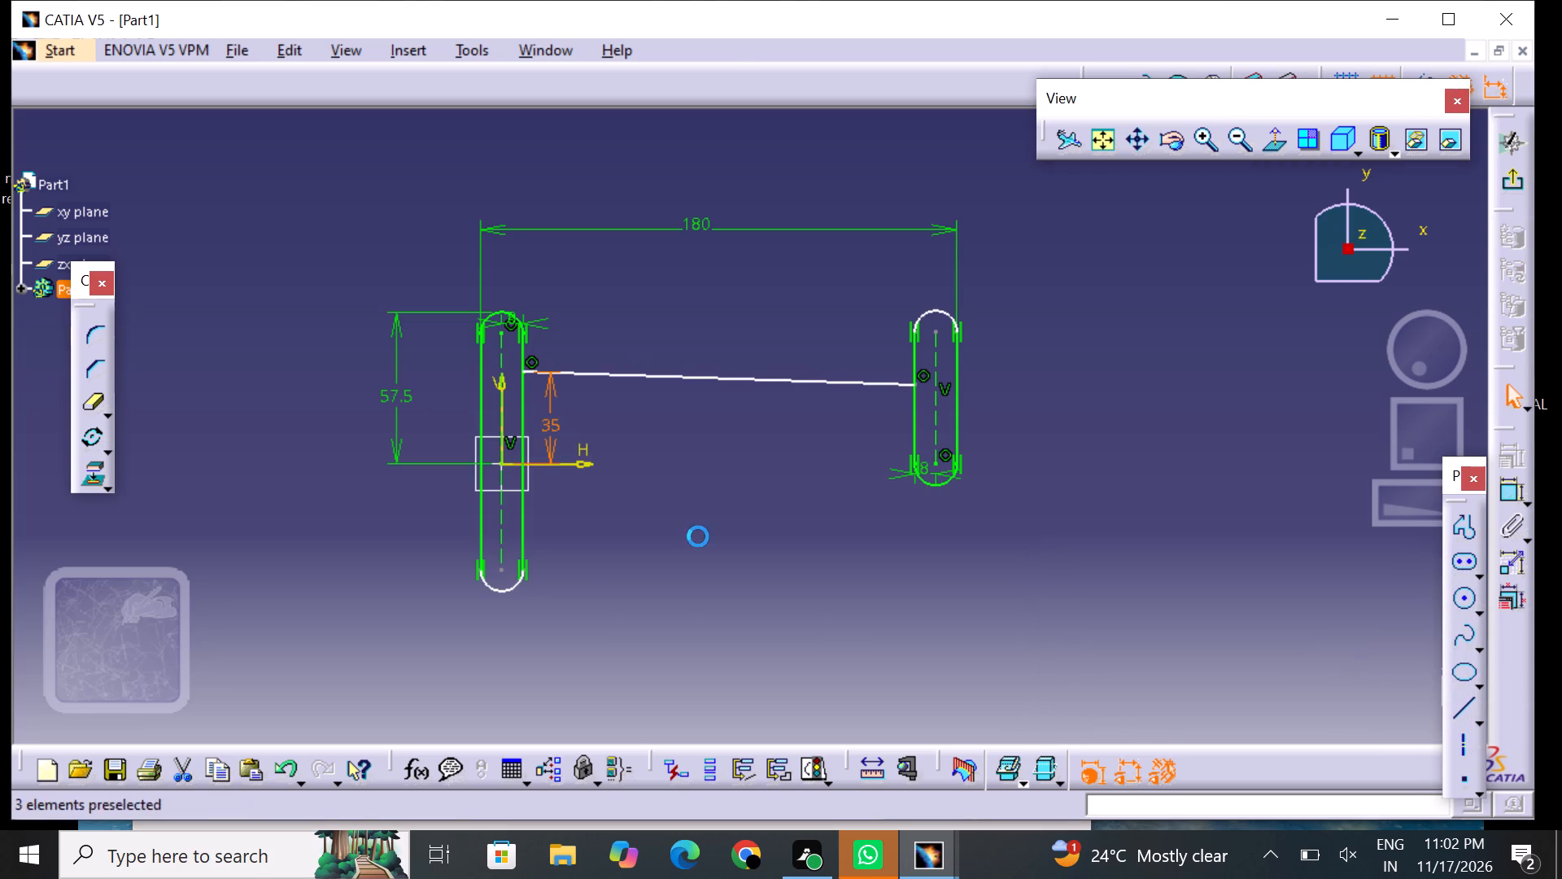
pyautogui.click(698, 536)
# Dimension the sloped line's endpoint on the right slot from the horizontal axis and set its height to 25 mm.
pyautogui.click(1519, 500)
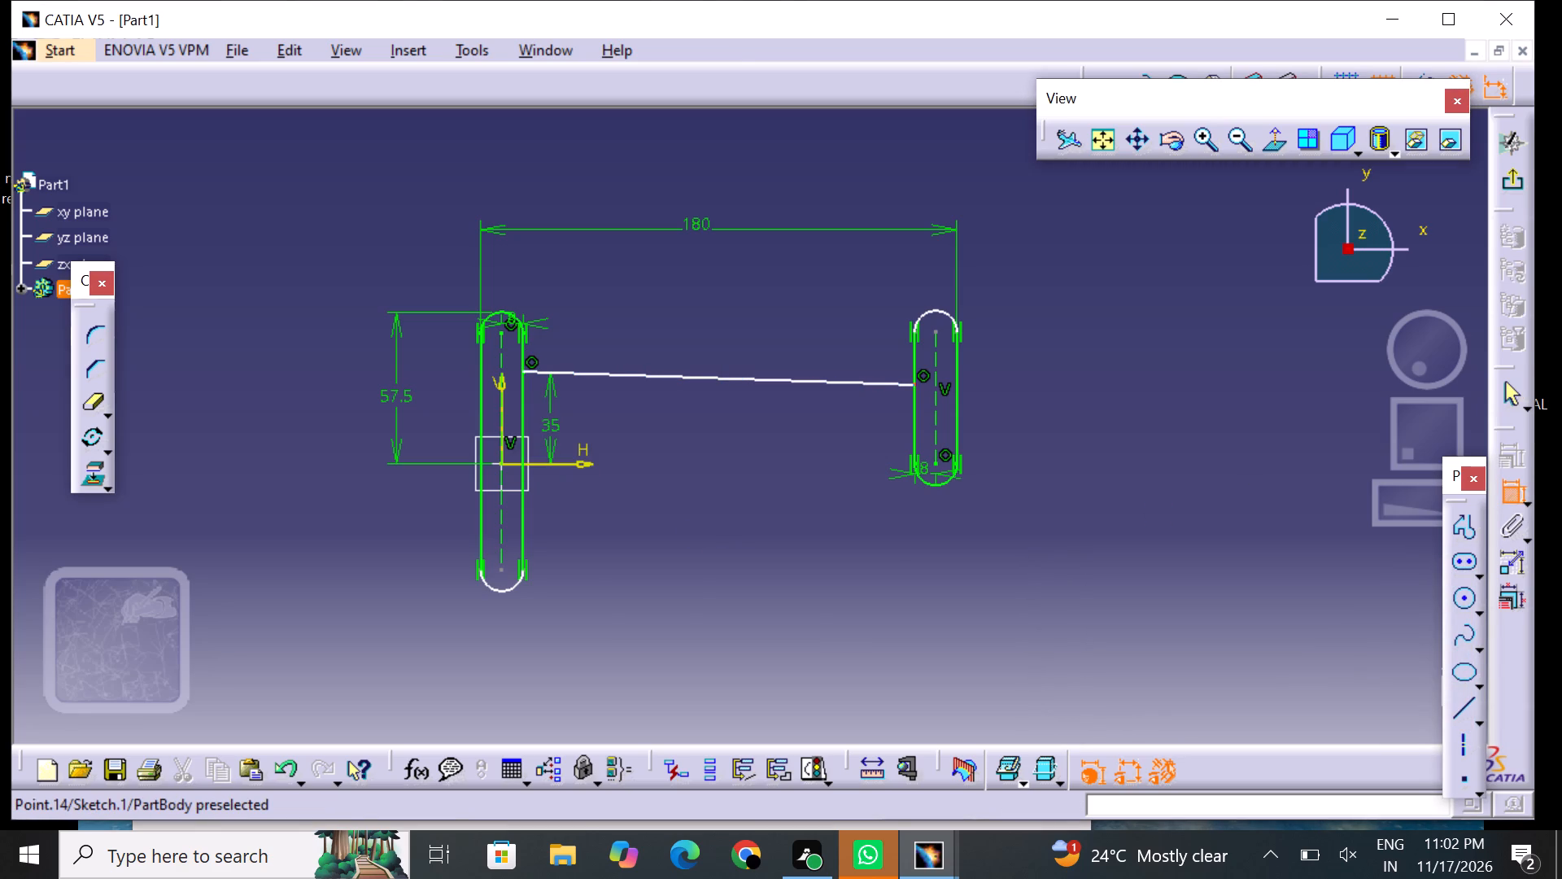
pyautogui.click(912, 385)
pyautogui.click(585, 459)
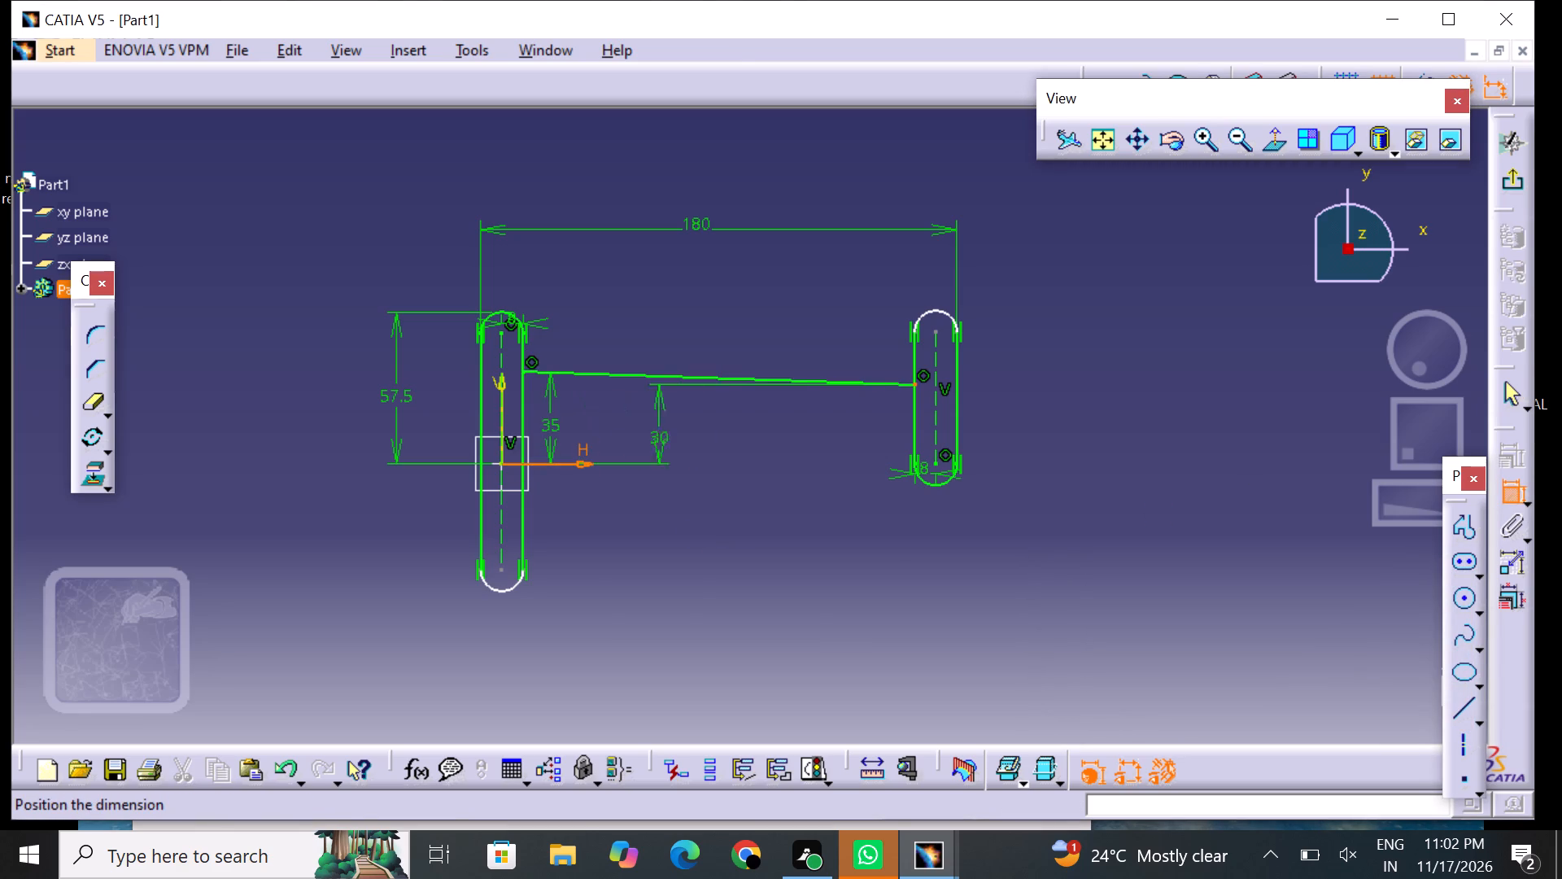
pyautogui.click(884, 425)
pyautogui.doubleClick(884, 424)
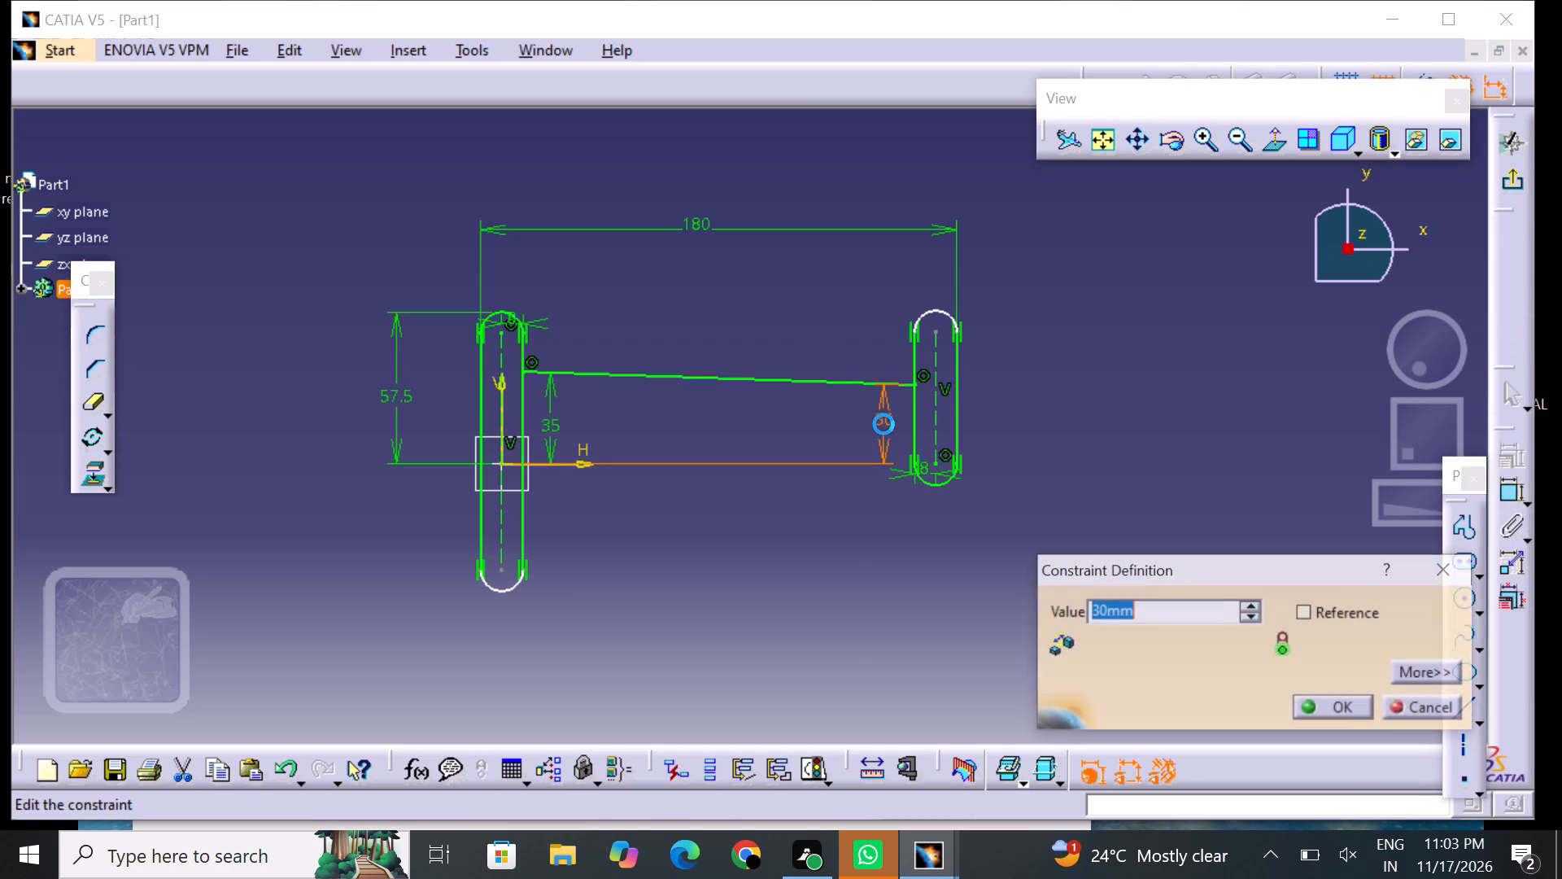
pyautogui.press('BackSpace')
pyautogui.write('25')
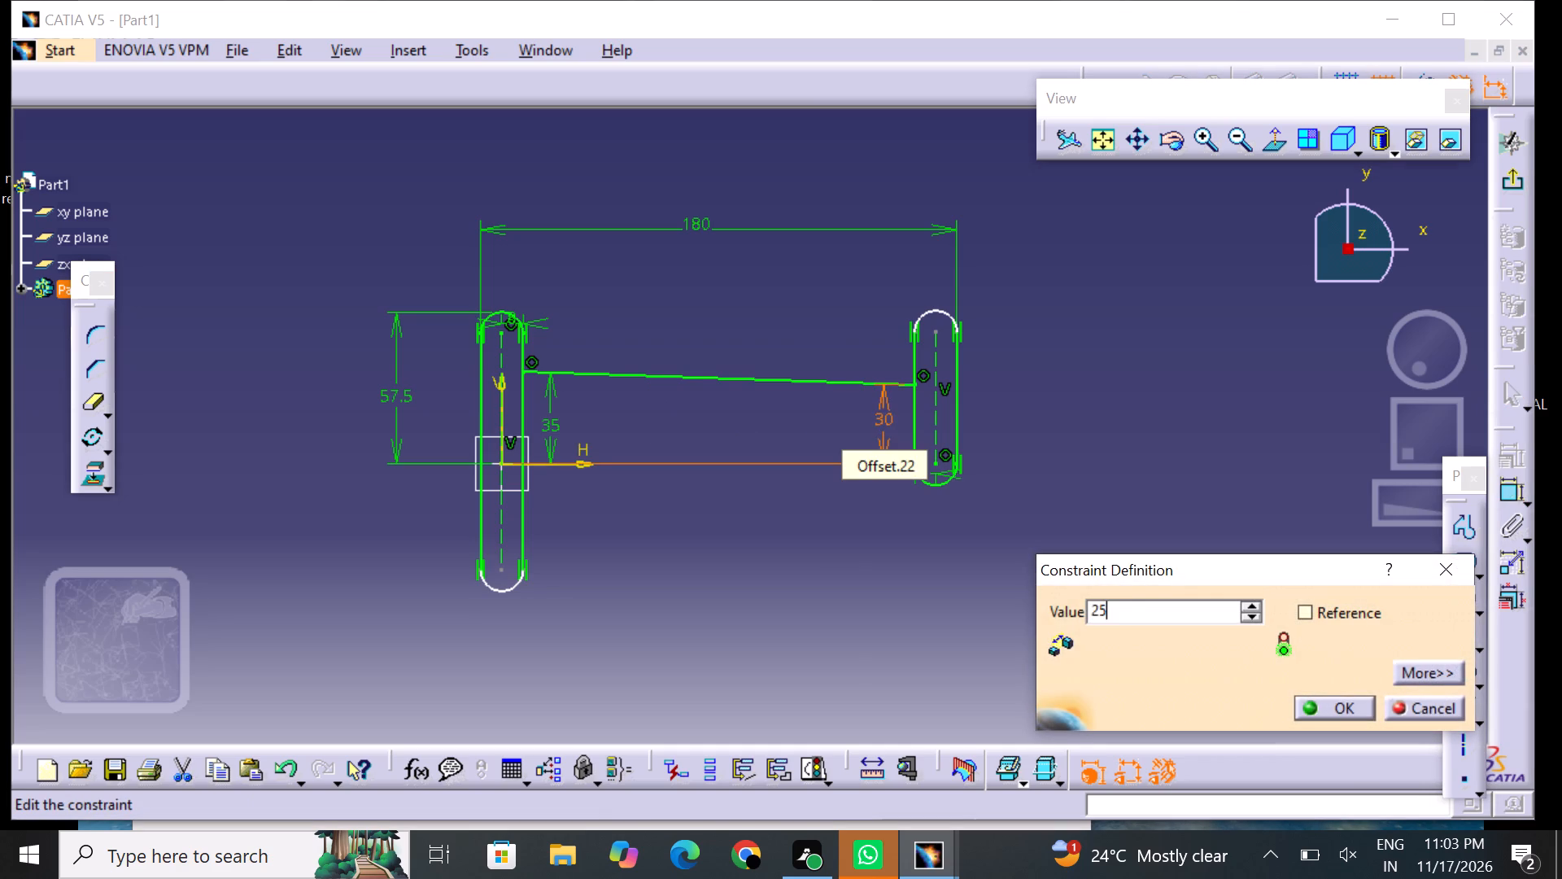
pyautogui.press('Return')
pyautogui.click(866, 523)
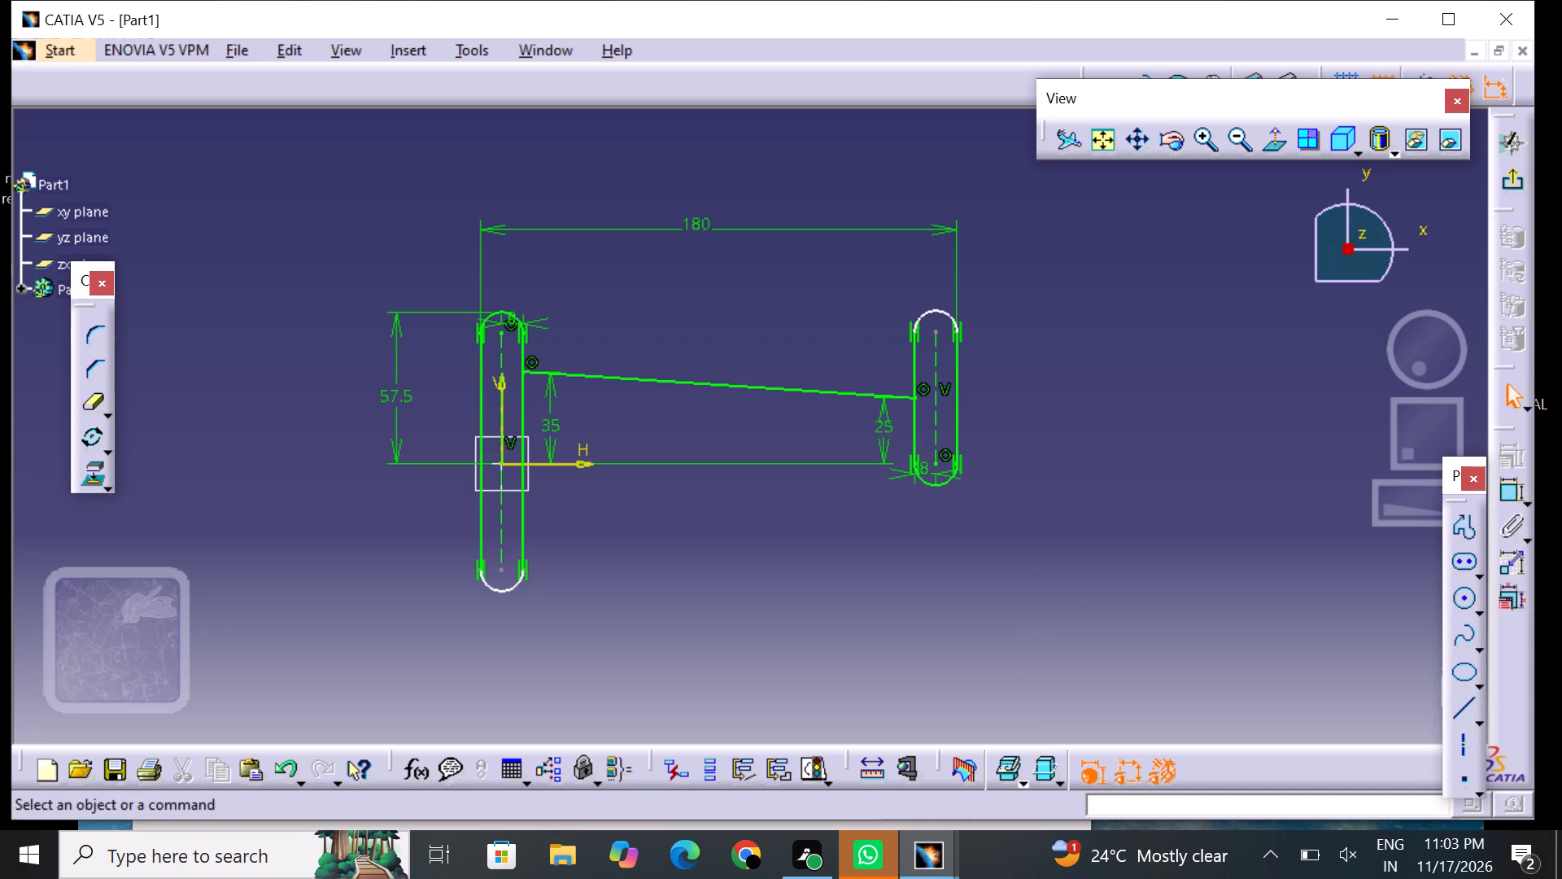
# Dimension the right slot's upper arc centre from the horizontal axis and set the distance to 35 mm.
pyautogui.click(1505, 483)
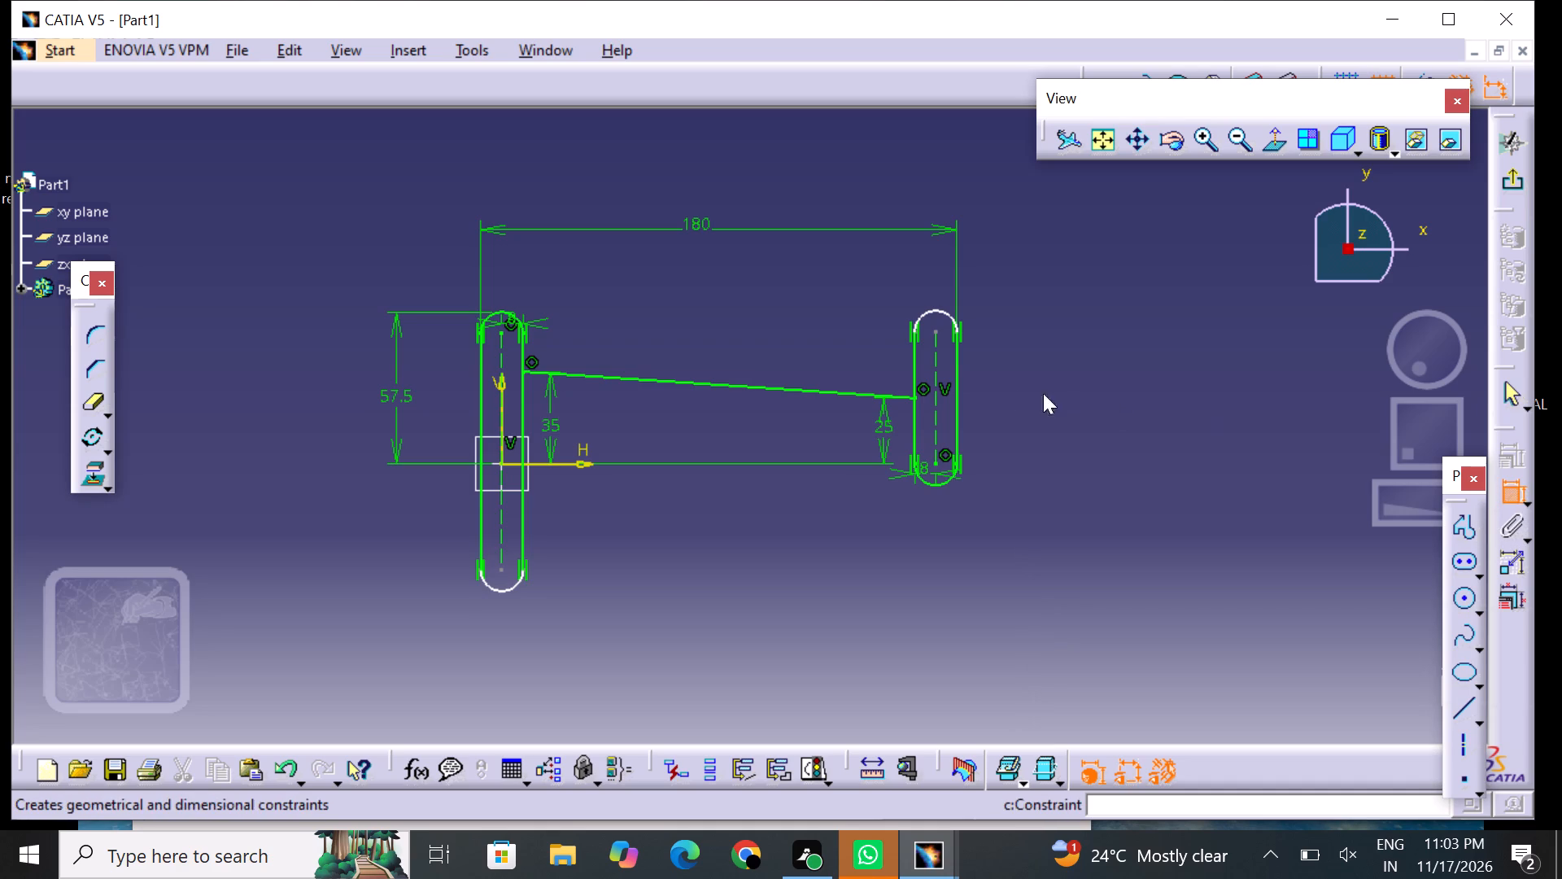
pyautogui.click(936, 332)
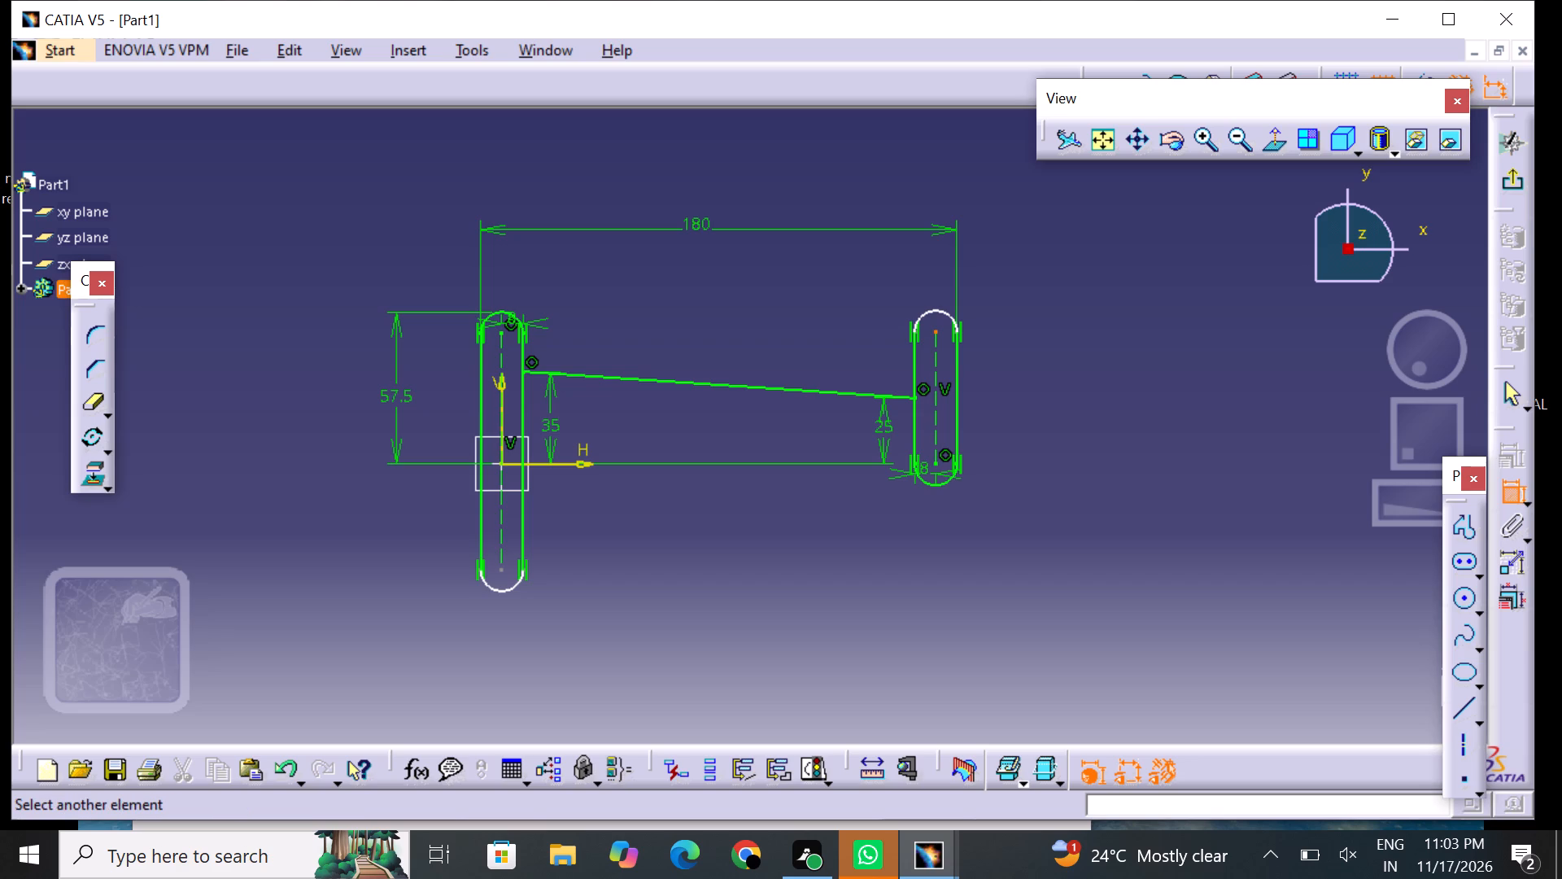
pyautogui.click(573, 466)
pyautogui.click(1023, 390)
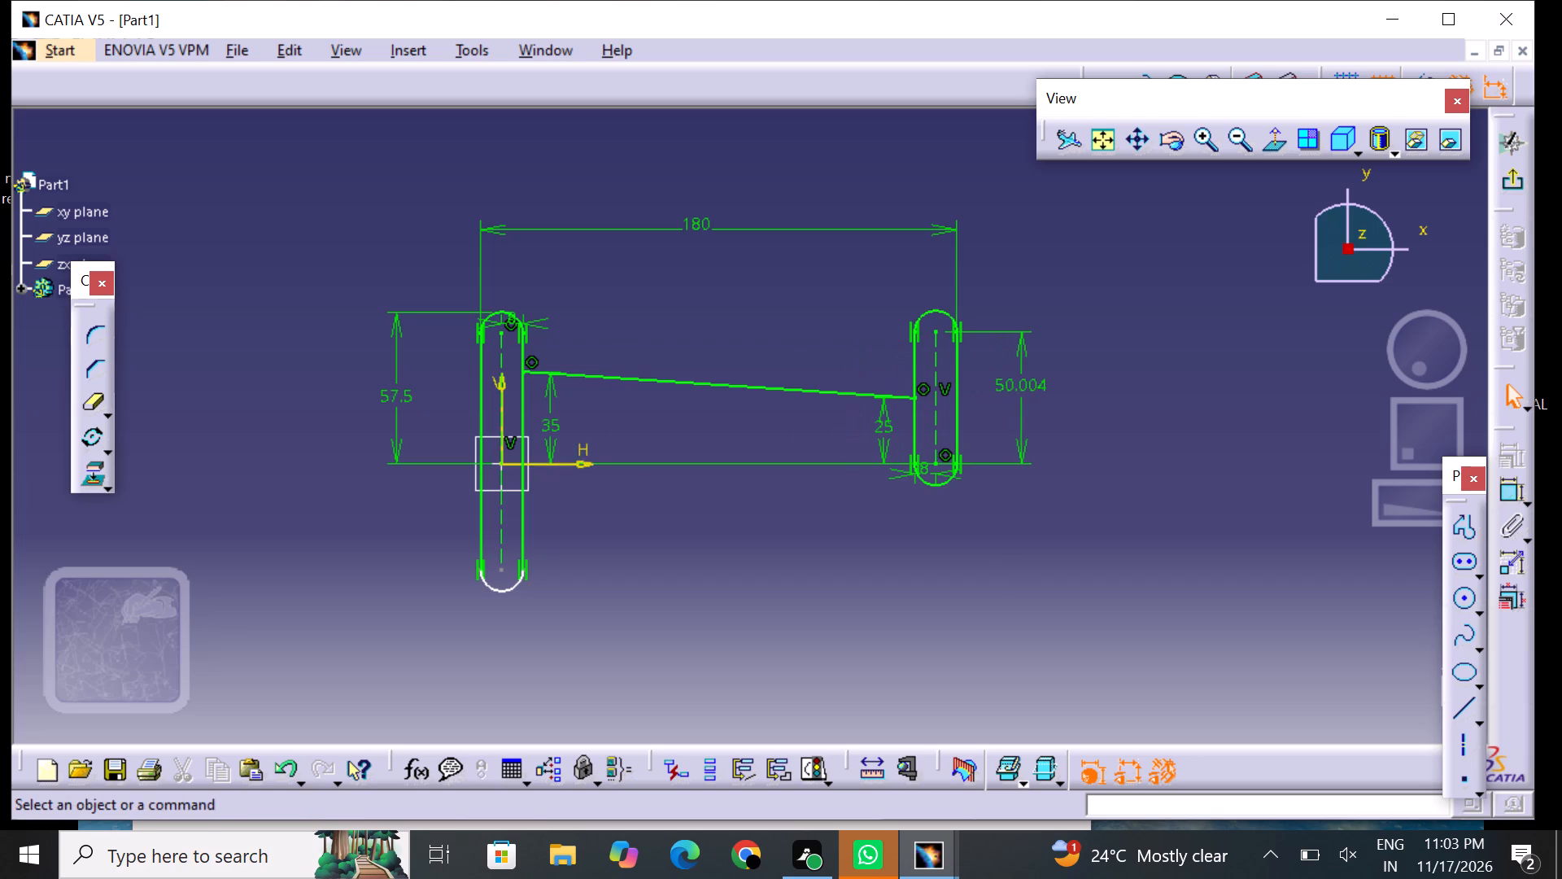
pyautogui.doubleClick(1024, 380)
pyautogui.press('BackSpace')
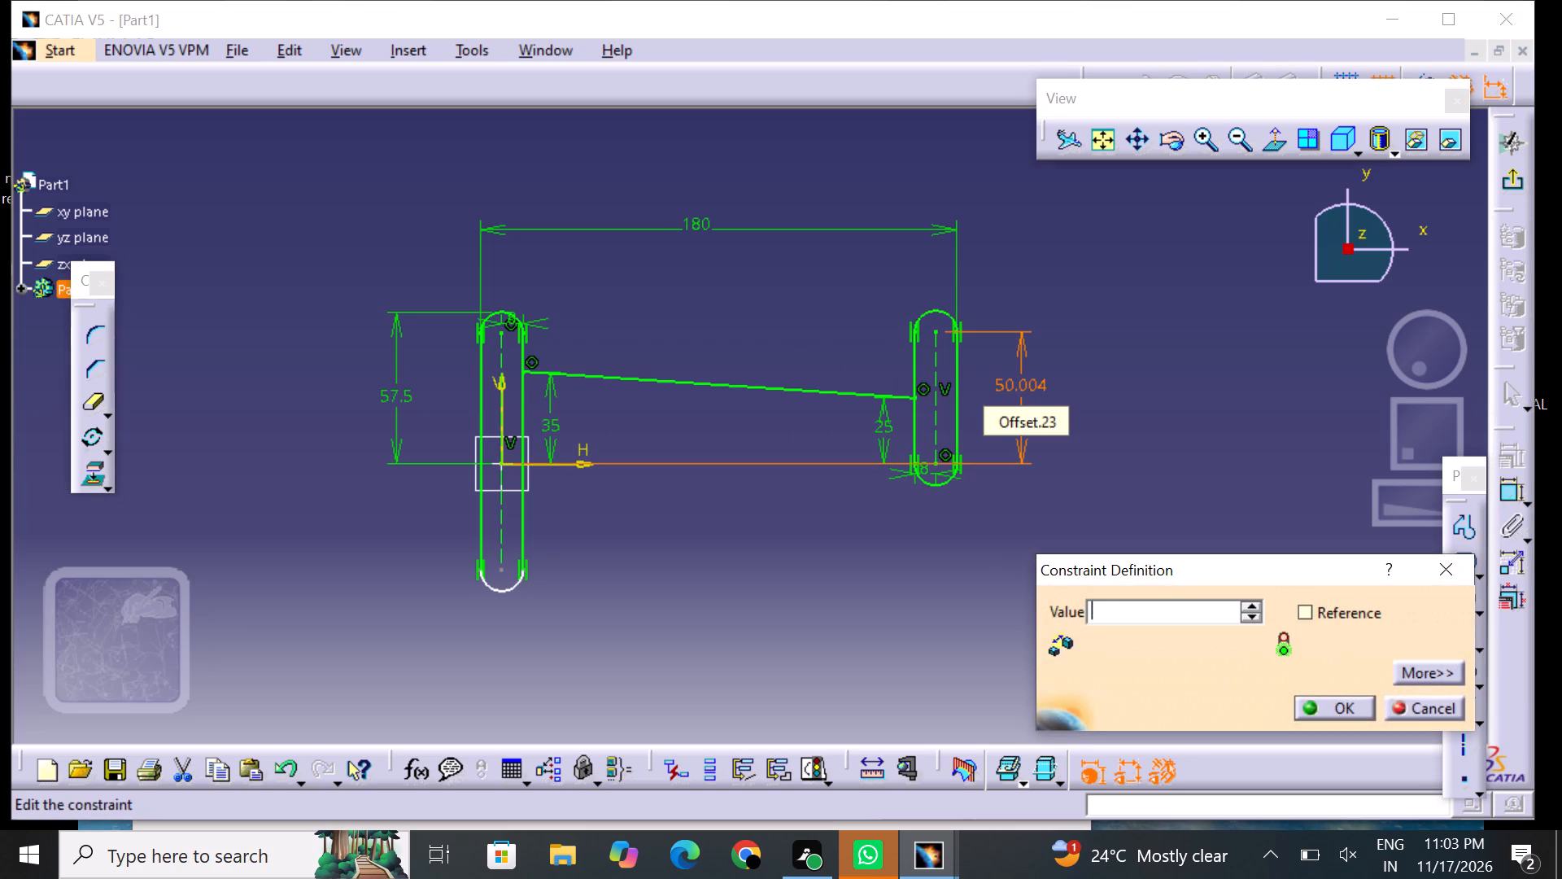
pyautogui.write('35')
pyautogui.press('Return')
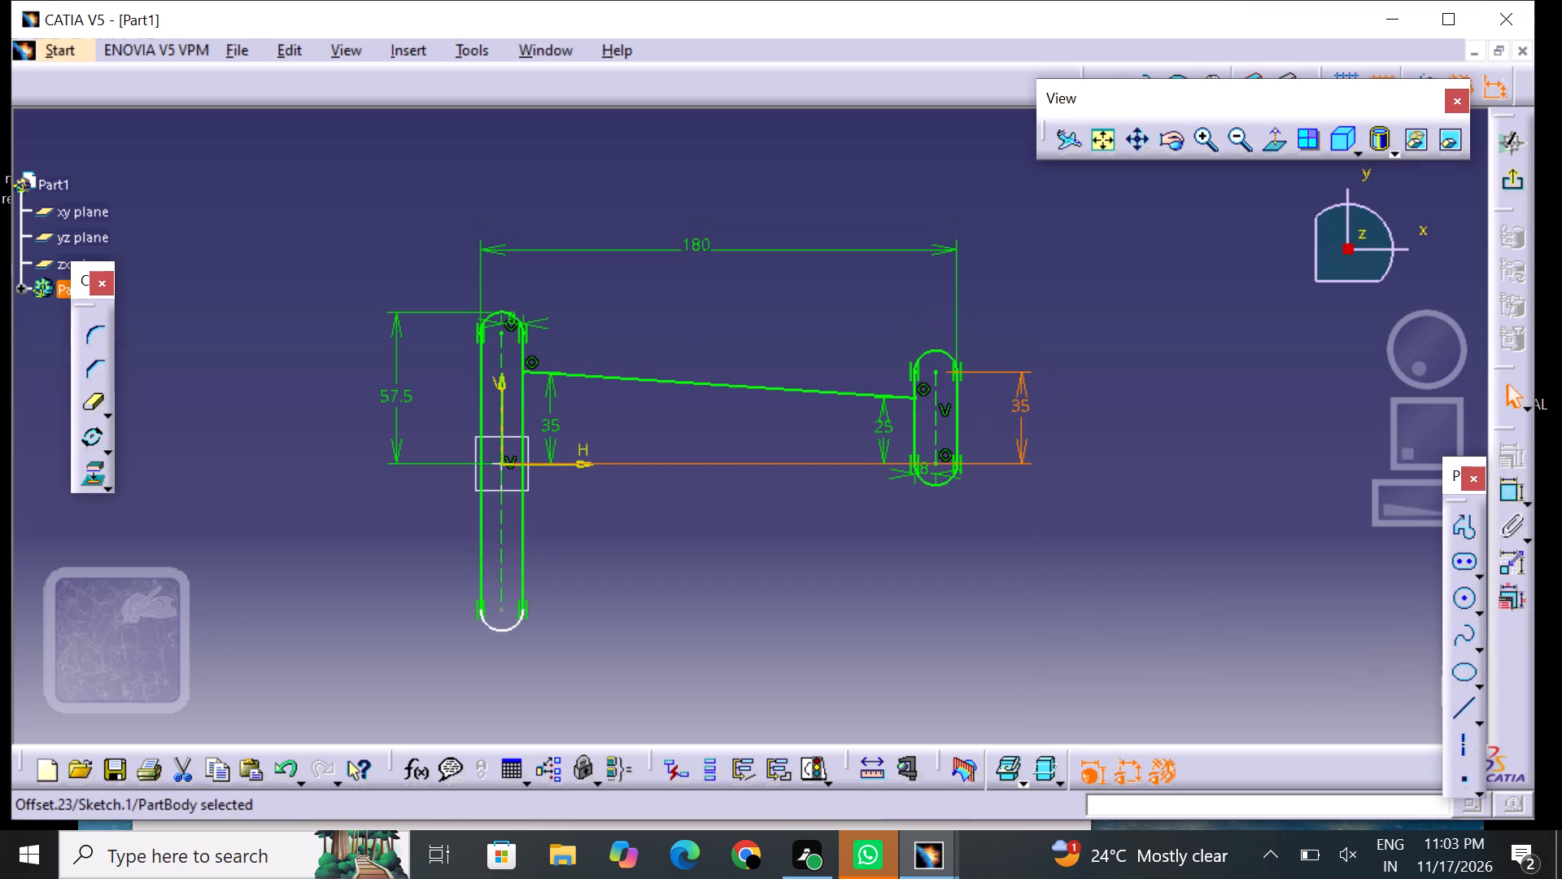
pyautogui.click(1144, 505)
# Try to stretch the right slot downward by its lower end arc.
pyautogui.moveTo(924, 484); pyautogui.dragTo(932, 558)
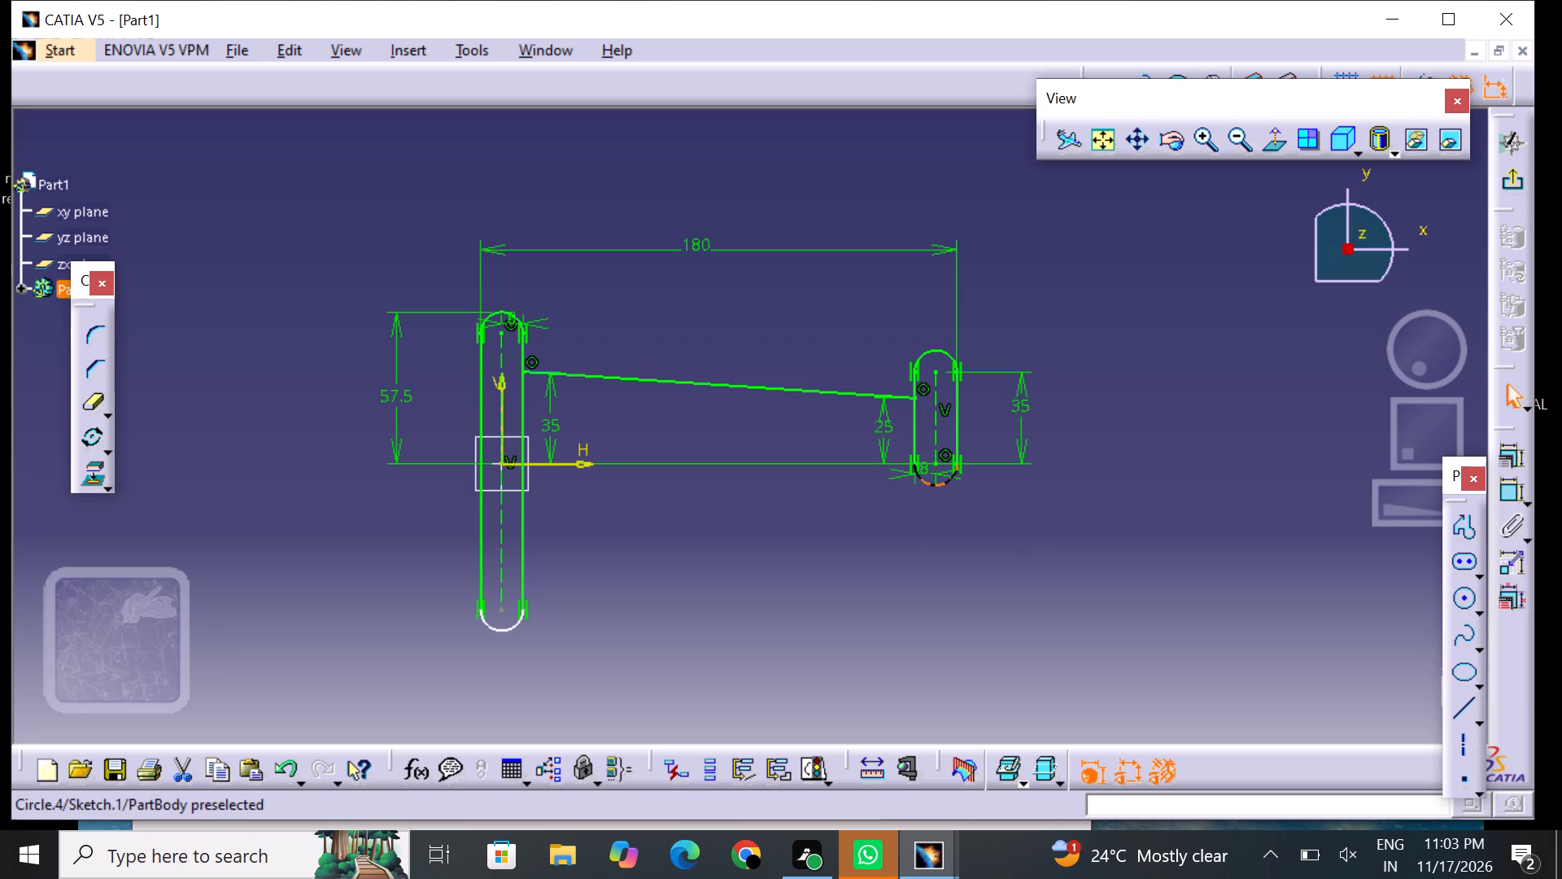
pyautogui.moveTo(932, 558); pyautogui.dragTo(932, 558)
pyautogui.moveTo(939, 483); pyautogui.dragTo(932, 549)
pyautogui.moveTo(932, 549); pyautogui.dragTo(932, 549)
# Delete the 8 mm radius dimension at the right slot's lower end.
pyautogui.click(927, 473)
pyautogui.click(934, 474)
pyautogui.rightClick(932, 472)
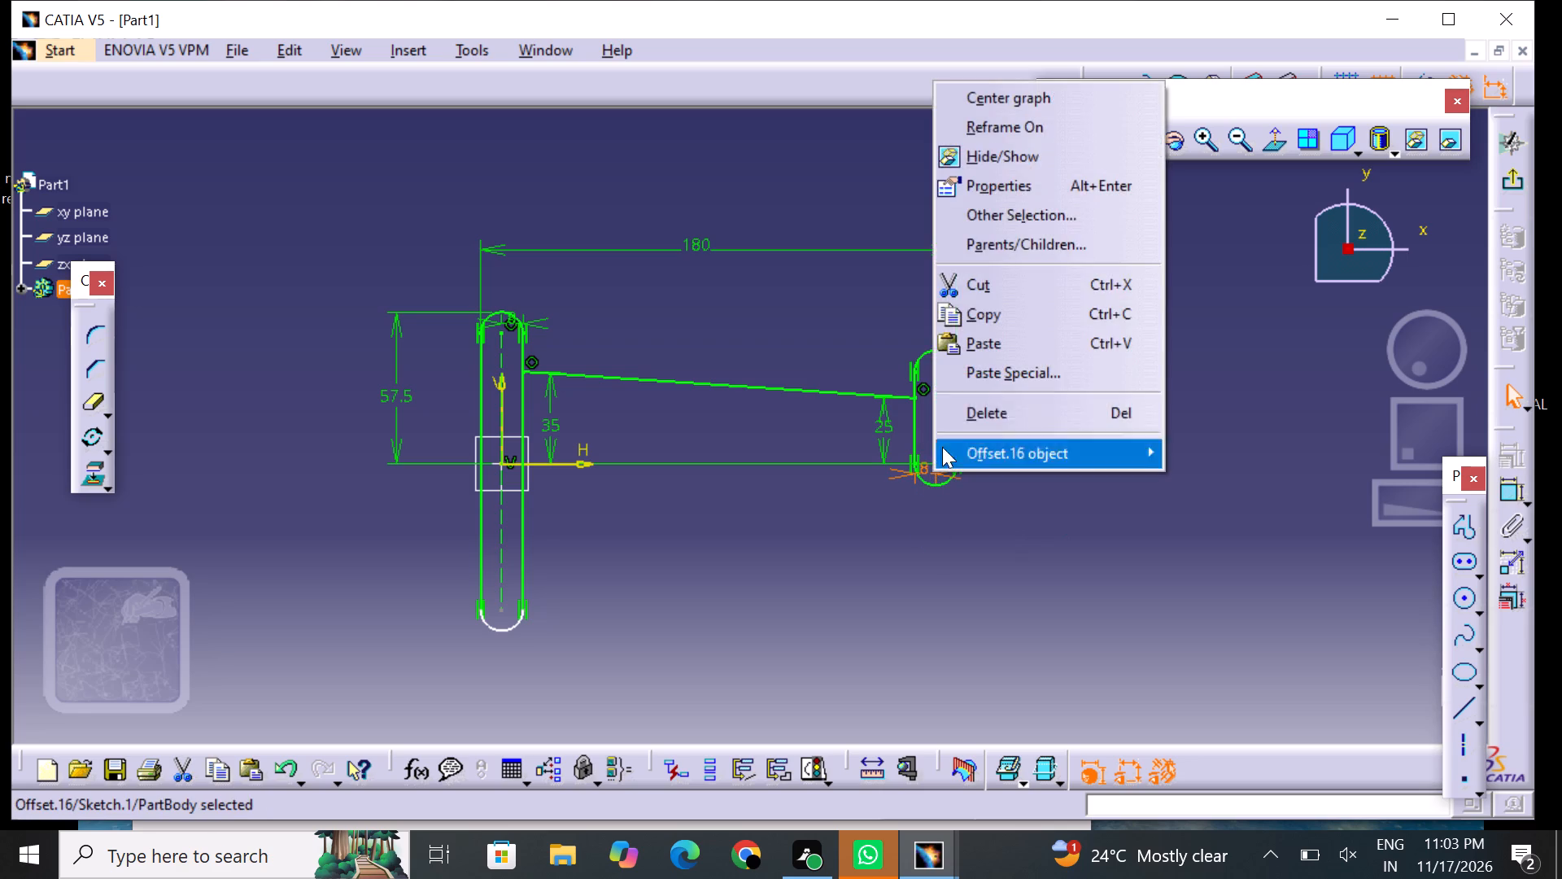
pyautogui.click(962, 411)
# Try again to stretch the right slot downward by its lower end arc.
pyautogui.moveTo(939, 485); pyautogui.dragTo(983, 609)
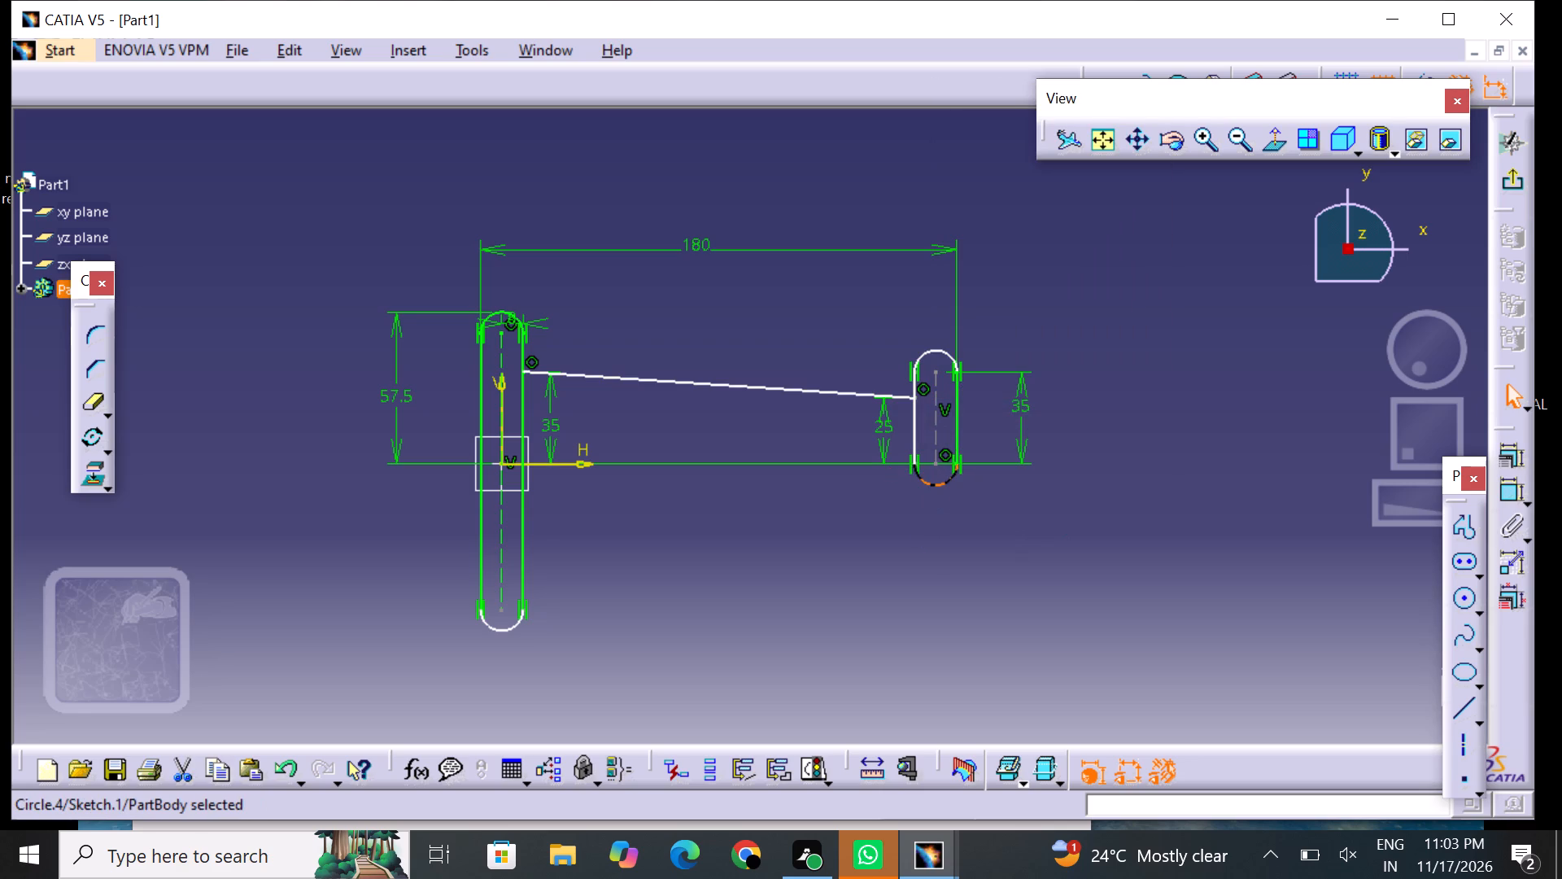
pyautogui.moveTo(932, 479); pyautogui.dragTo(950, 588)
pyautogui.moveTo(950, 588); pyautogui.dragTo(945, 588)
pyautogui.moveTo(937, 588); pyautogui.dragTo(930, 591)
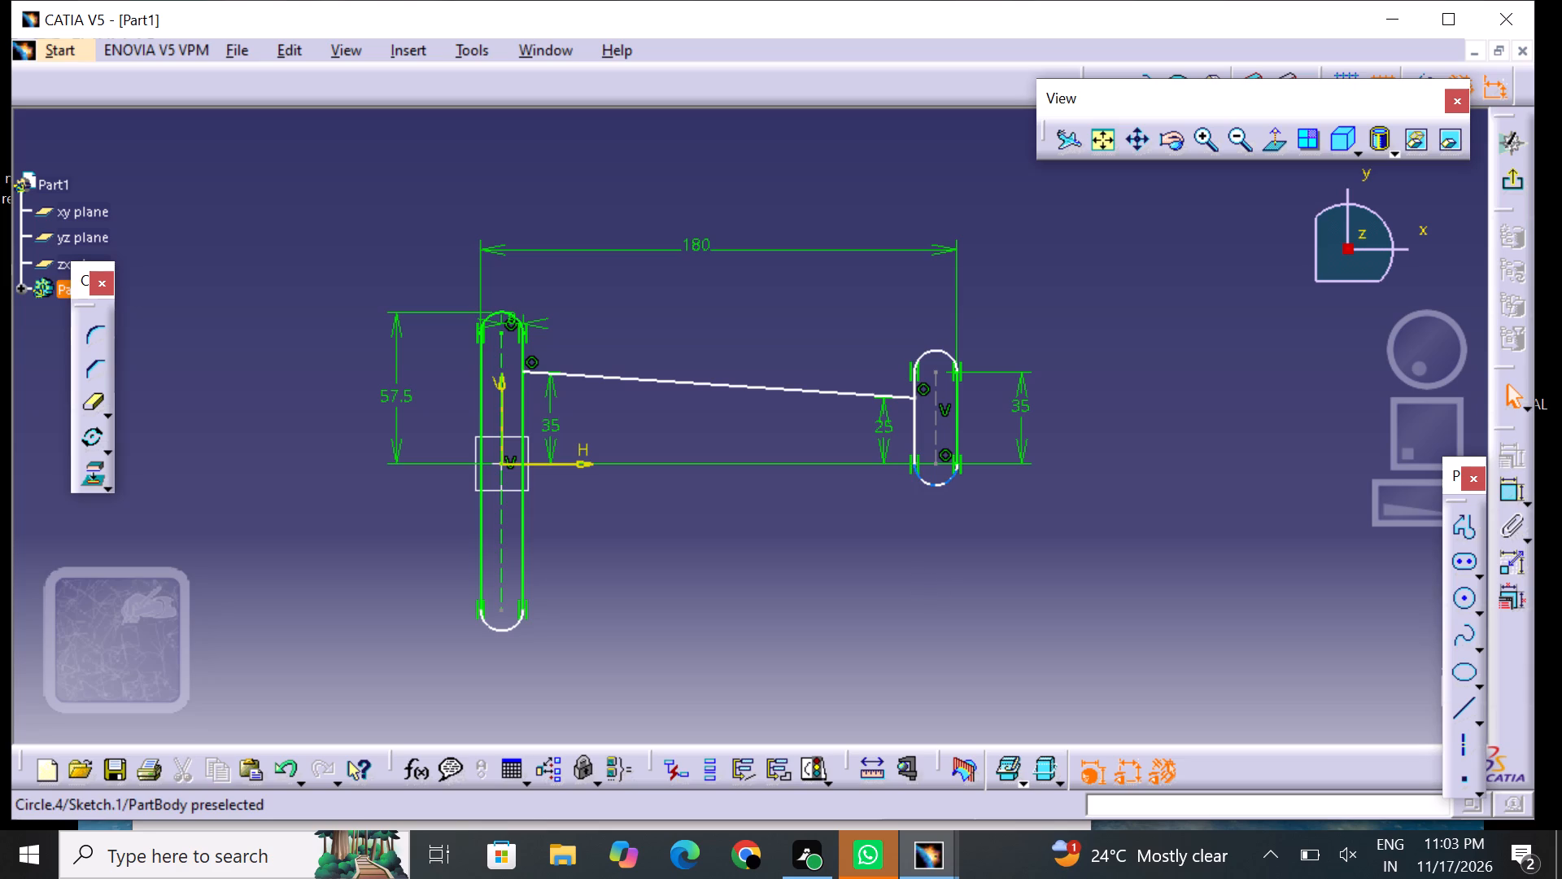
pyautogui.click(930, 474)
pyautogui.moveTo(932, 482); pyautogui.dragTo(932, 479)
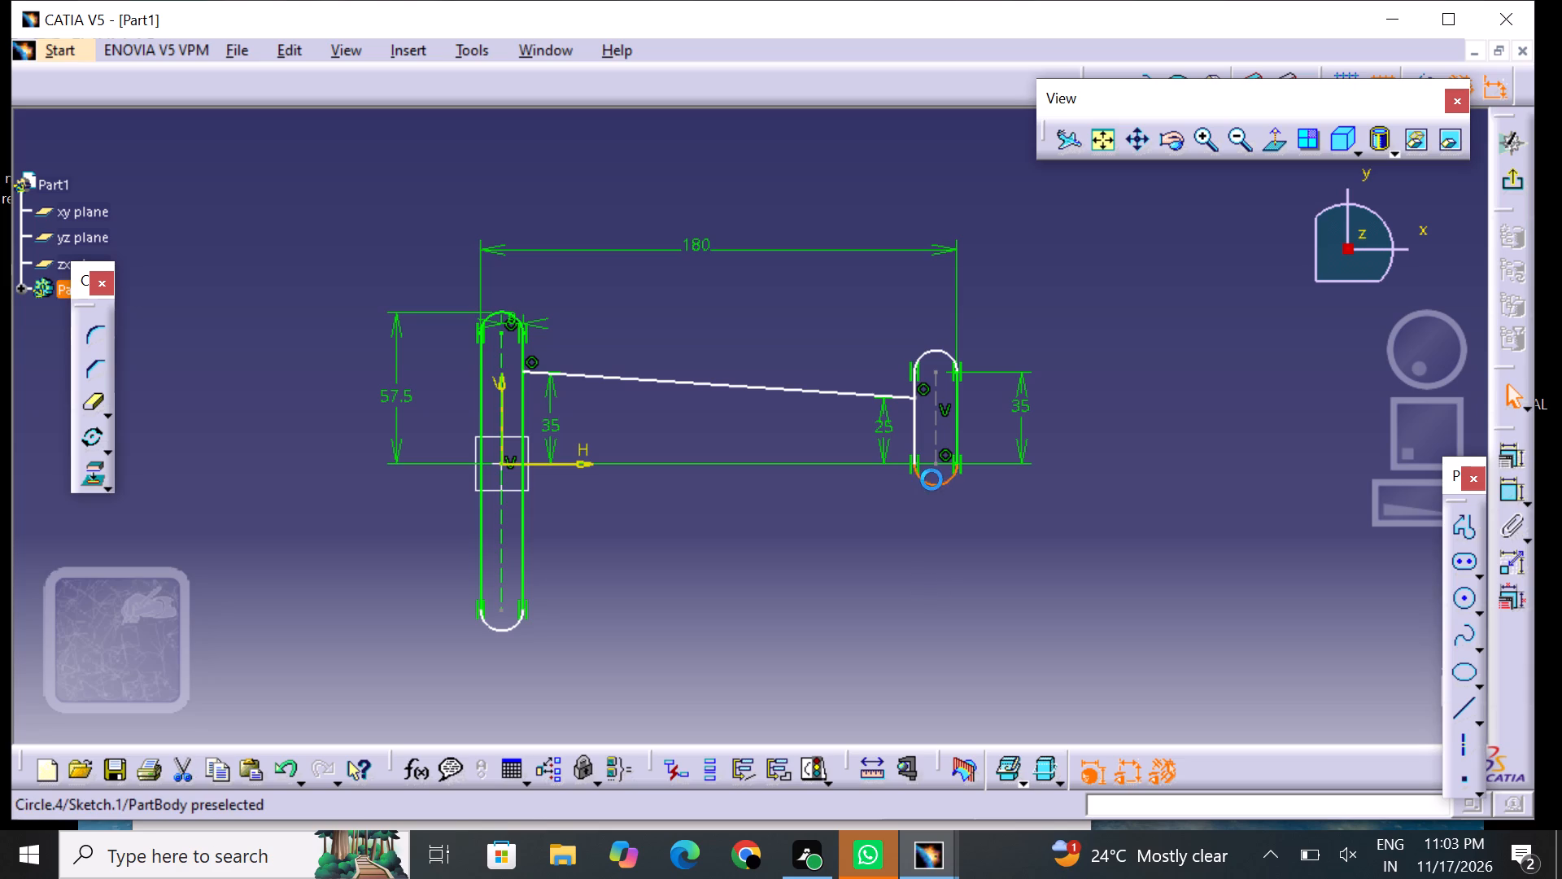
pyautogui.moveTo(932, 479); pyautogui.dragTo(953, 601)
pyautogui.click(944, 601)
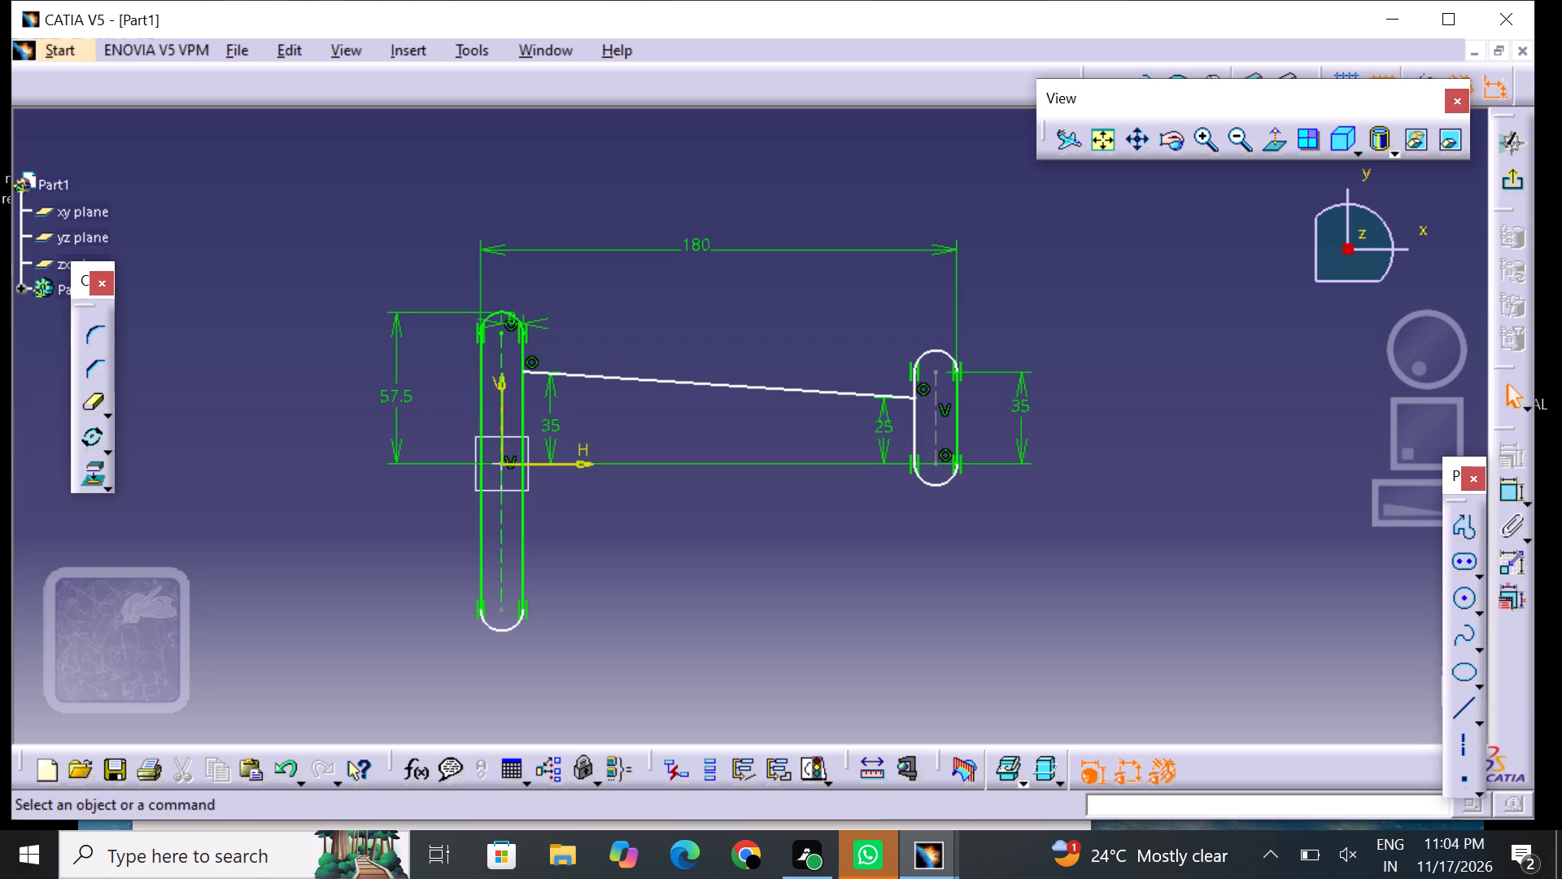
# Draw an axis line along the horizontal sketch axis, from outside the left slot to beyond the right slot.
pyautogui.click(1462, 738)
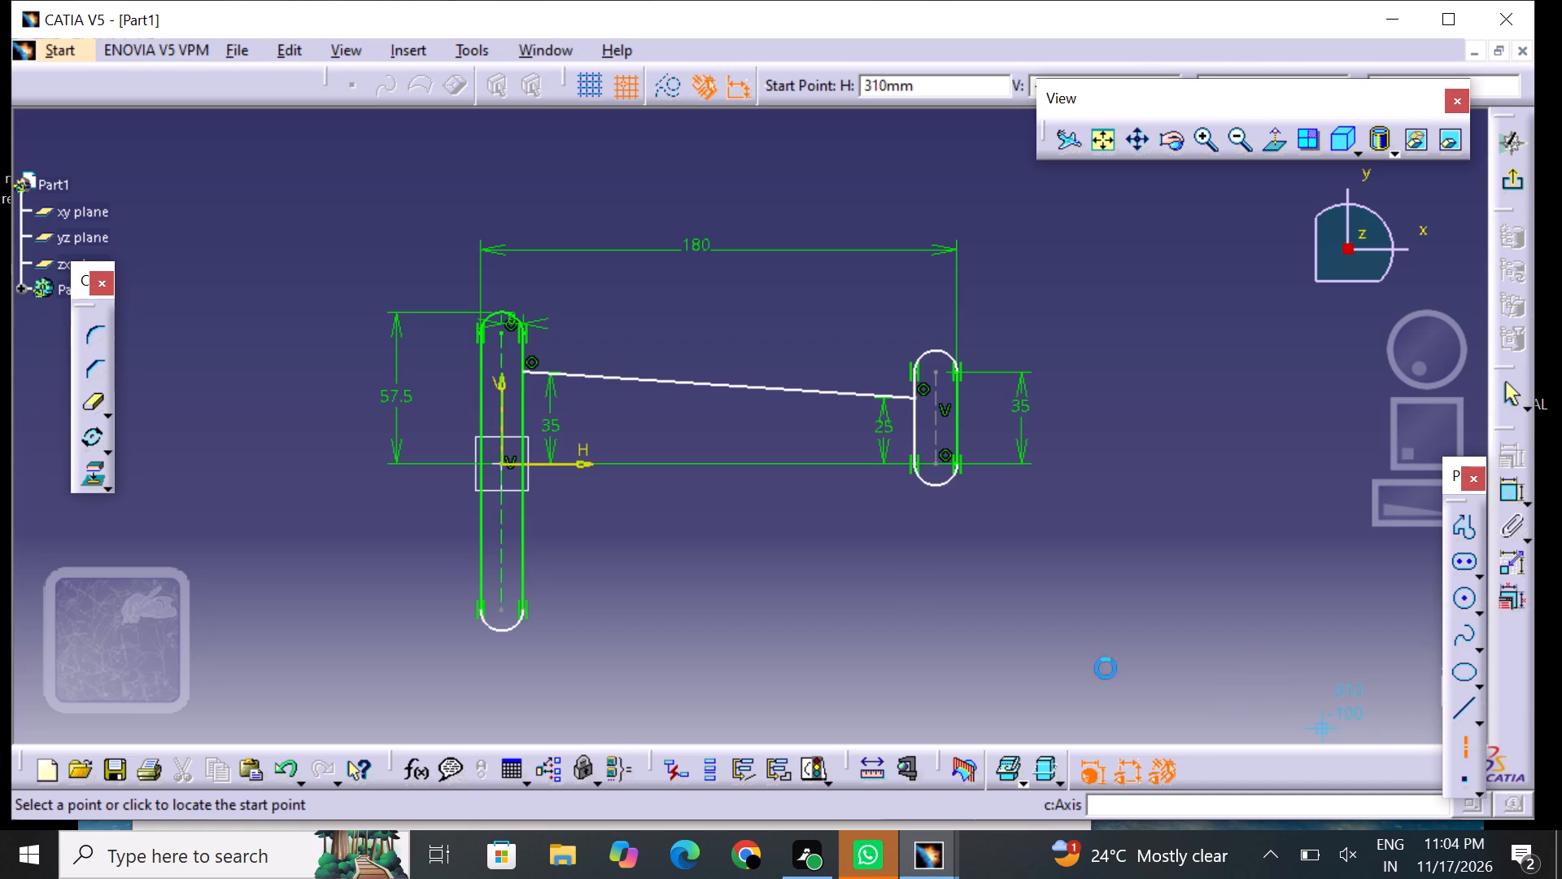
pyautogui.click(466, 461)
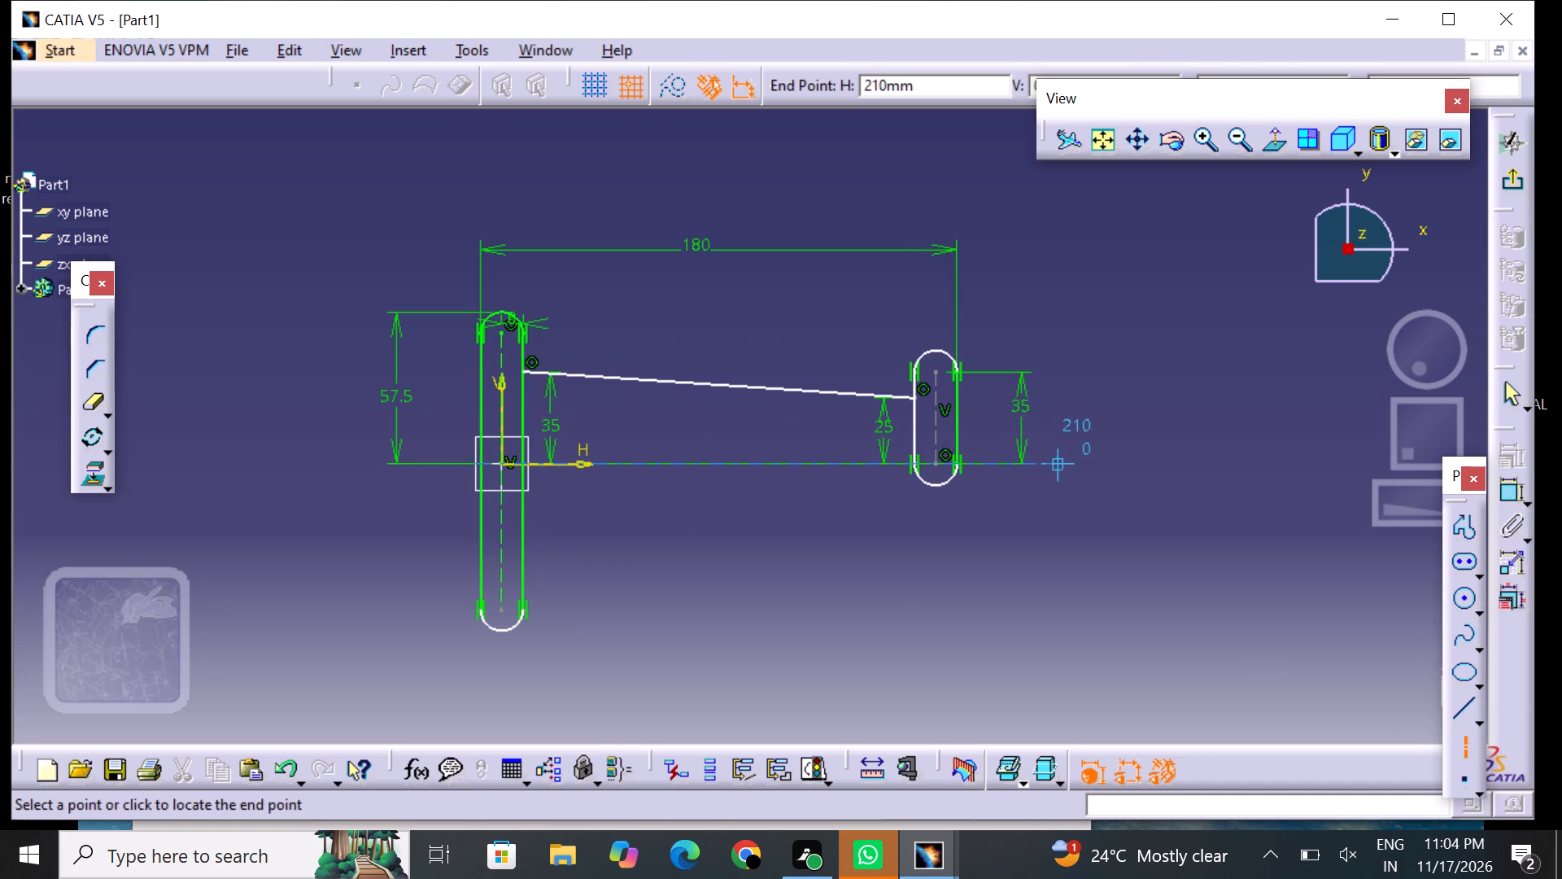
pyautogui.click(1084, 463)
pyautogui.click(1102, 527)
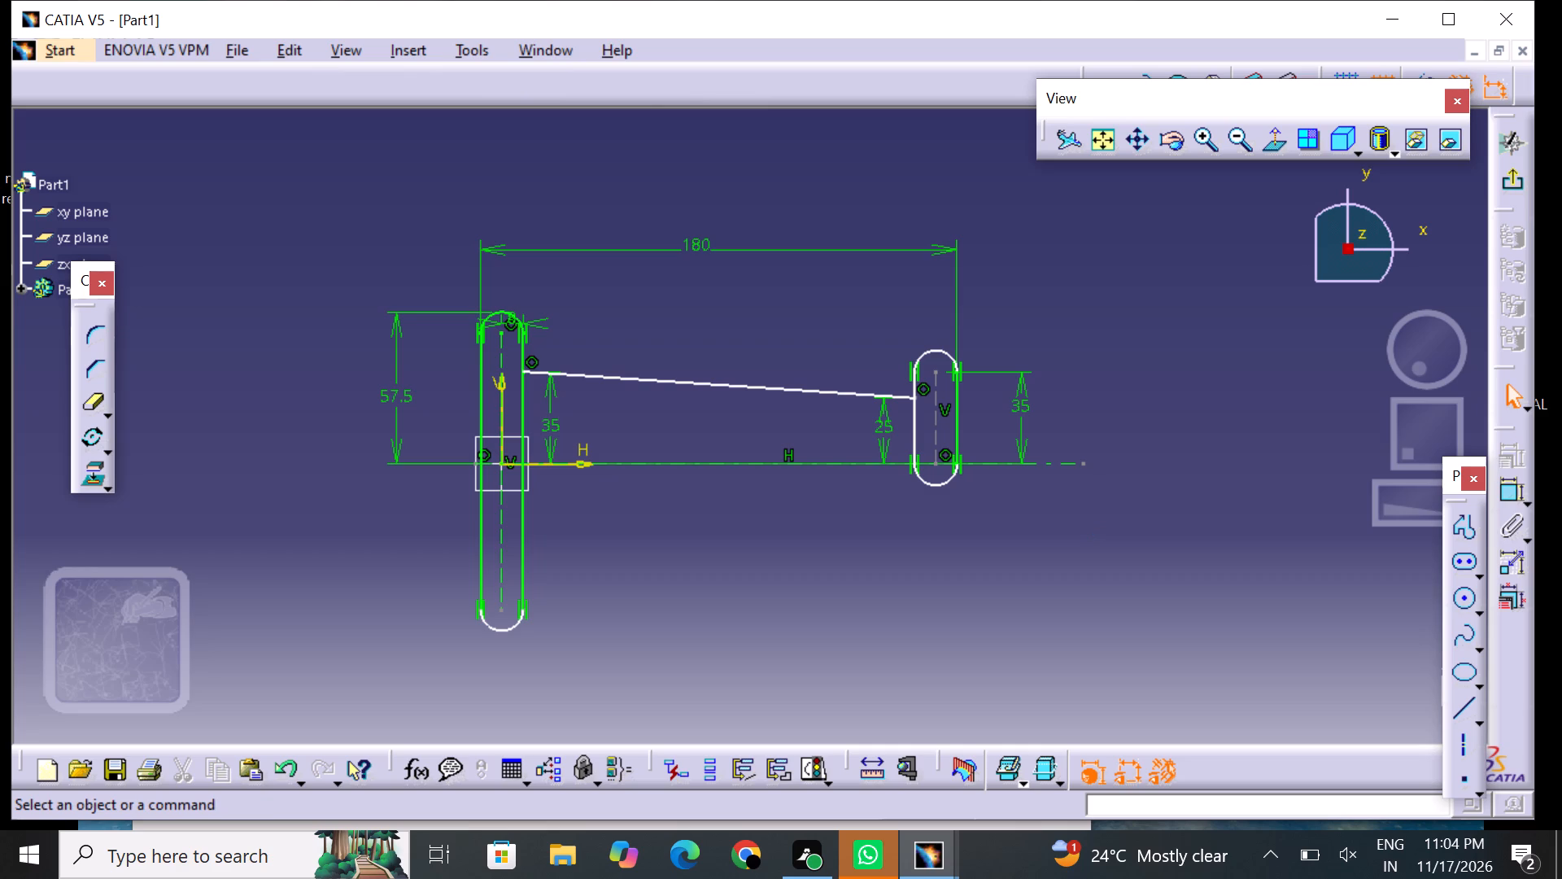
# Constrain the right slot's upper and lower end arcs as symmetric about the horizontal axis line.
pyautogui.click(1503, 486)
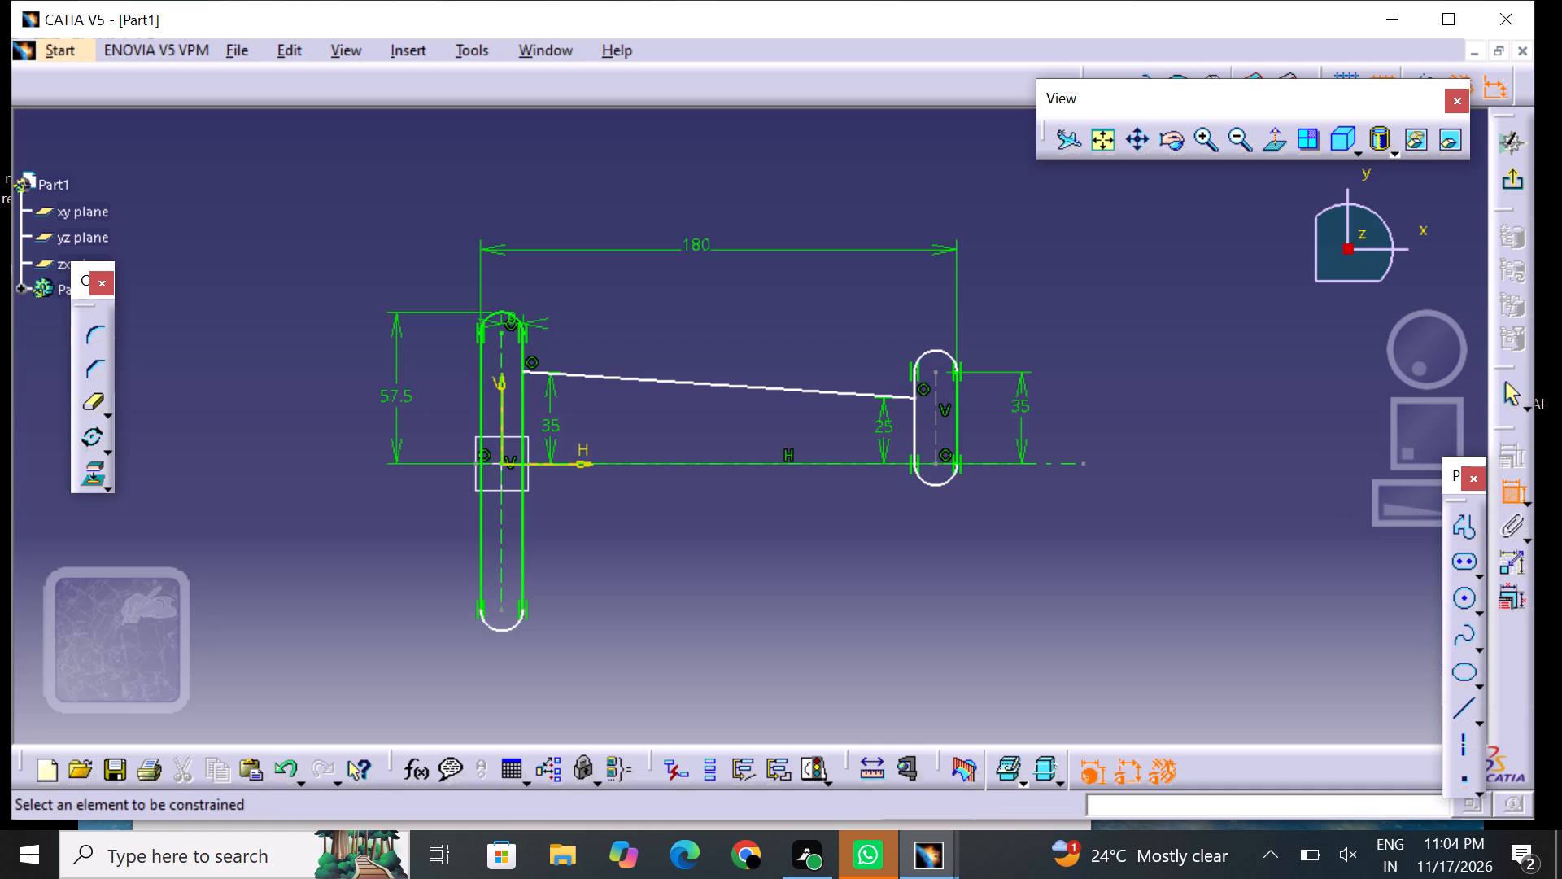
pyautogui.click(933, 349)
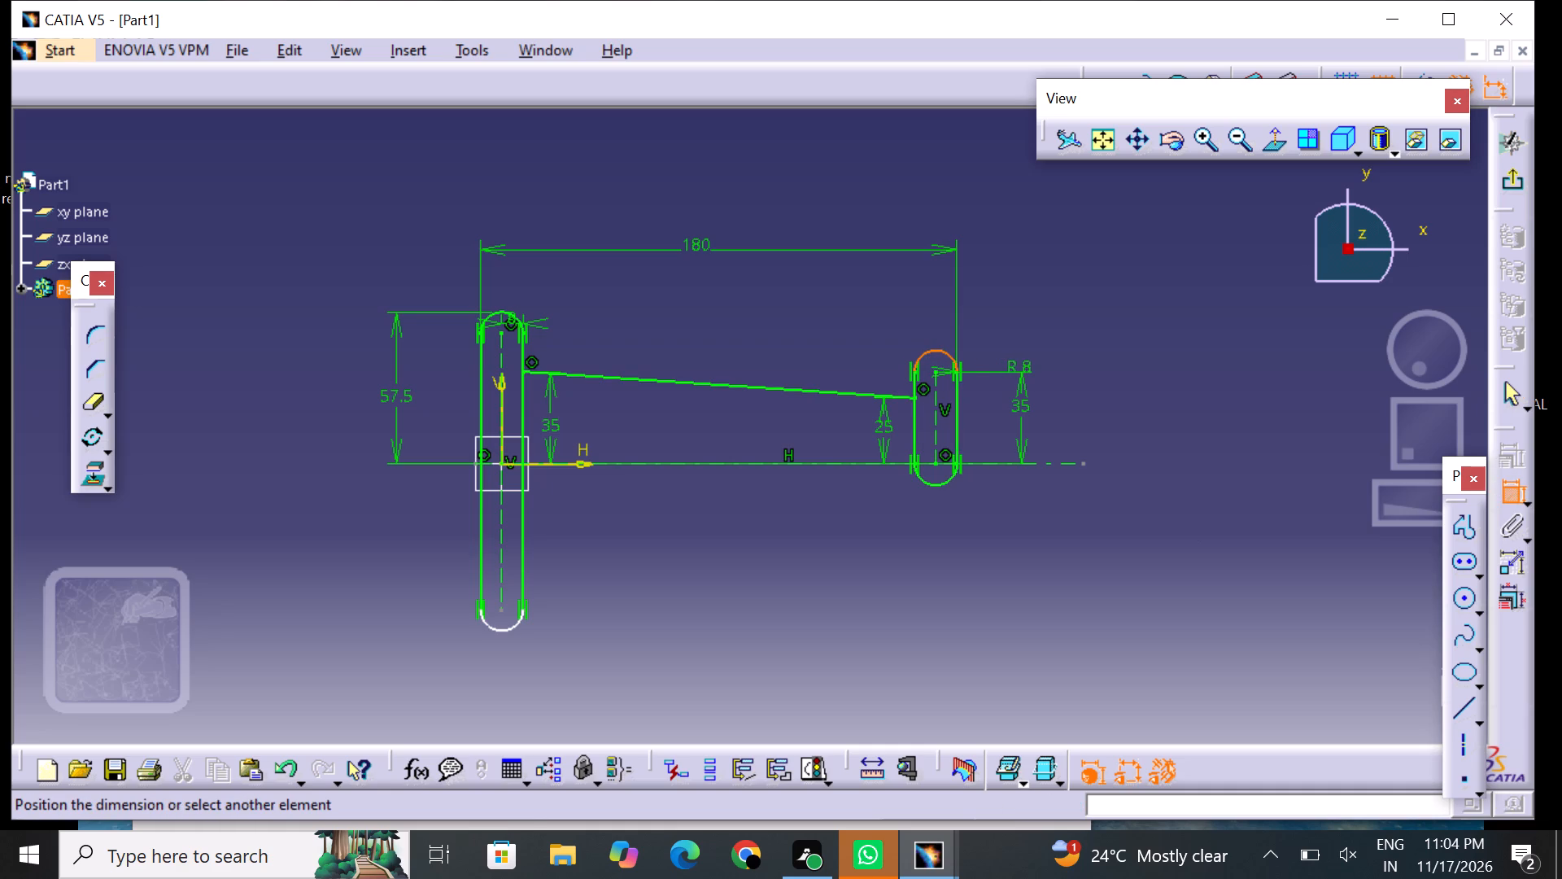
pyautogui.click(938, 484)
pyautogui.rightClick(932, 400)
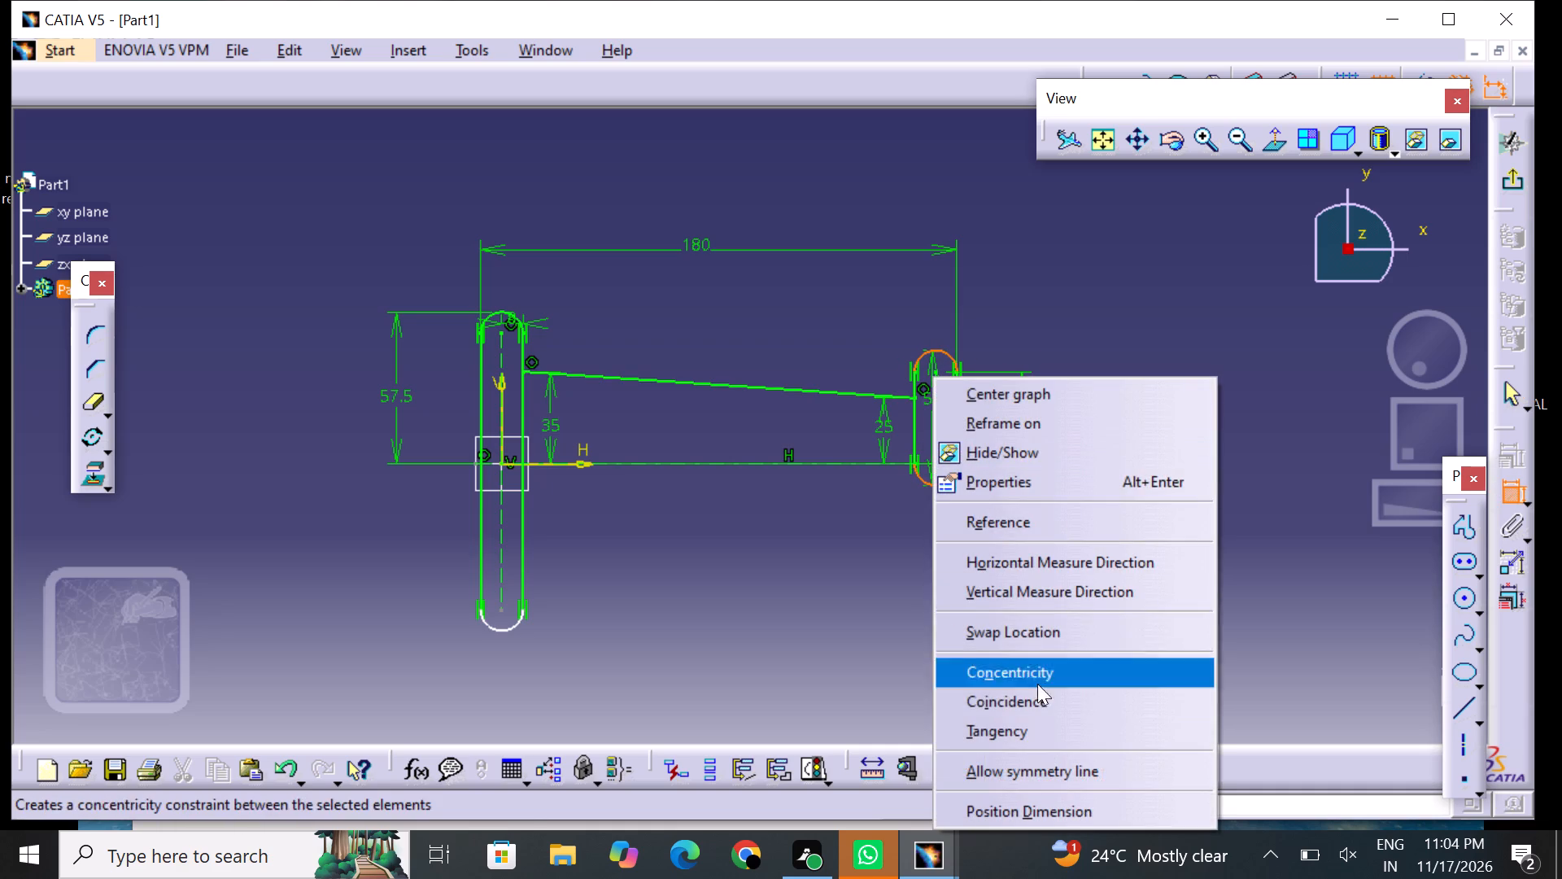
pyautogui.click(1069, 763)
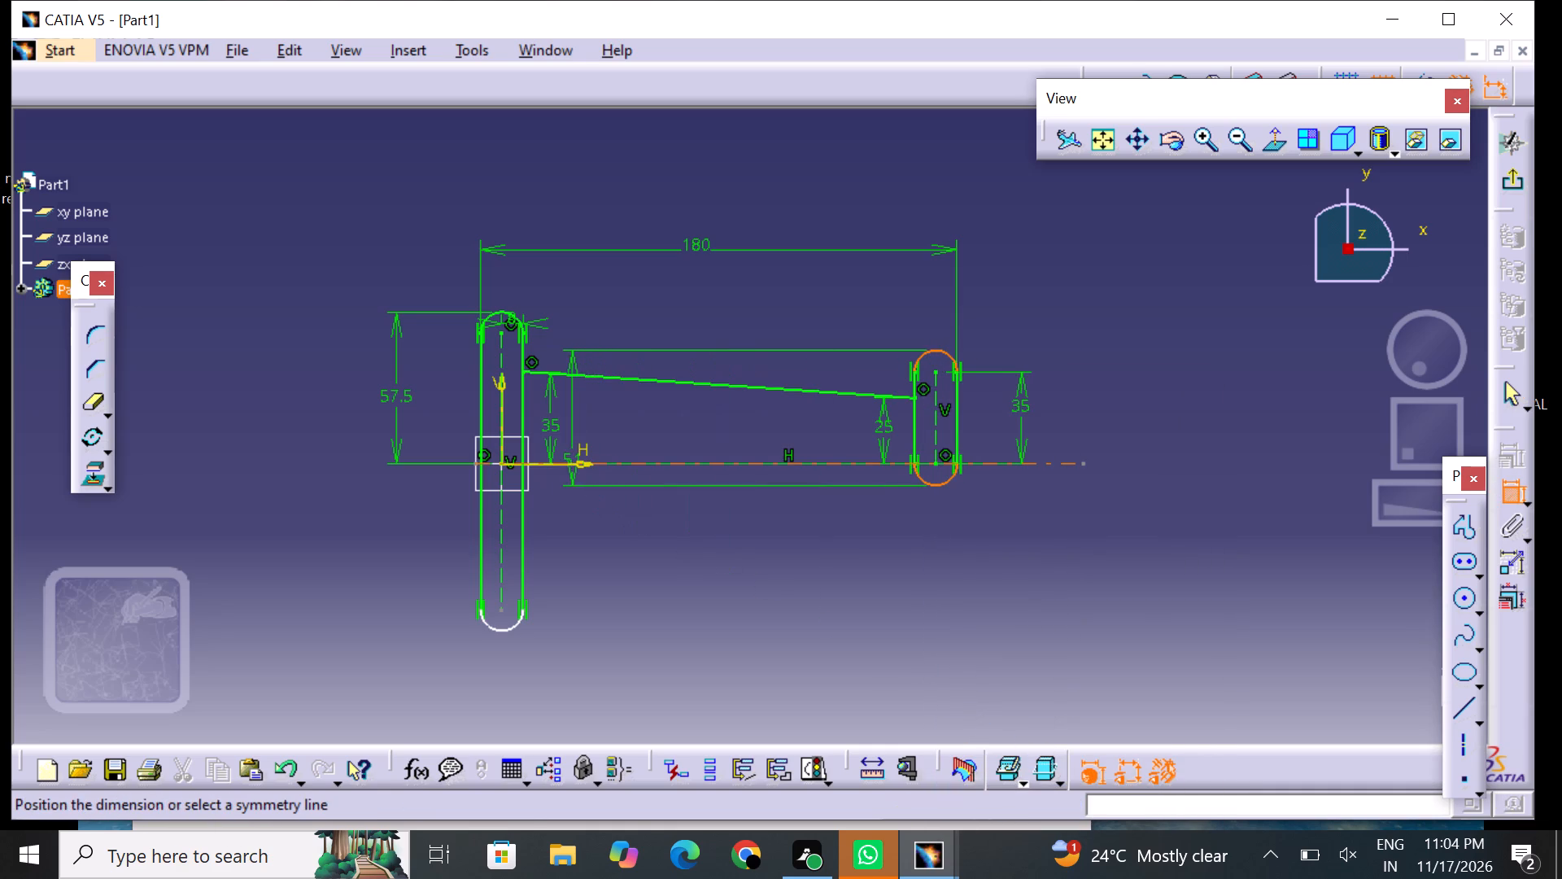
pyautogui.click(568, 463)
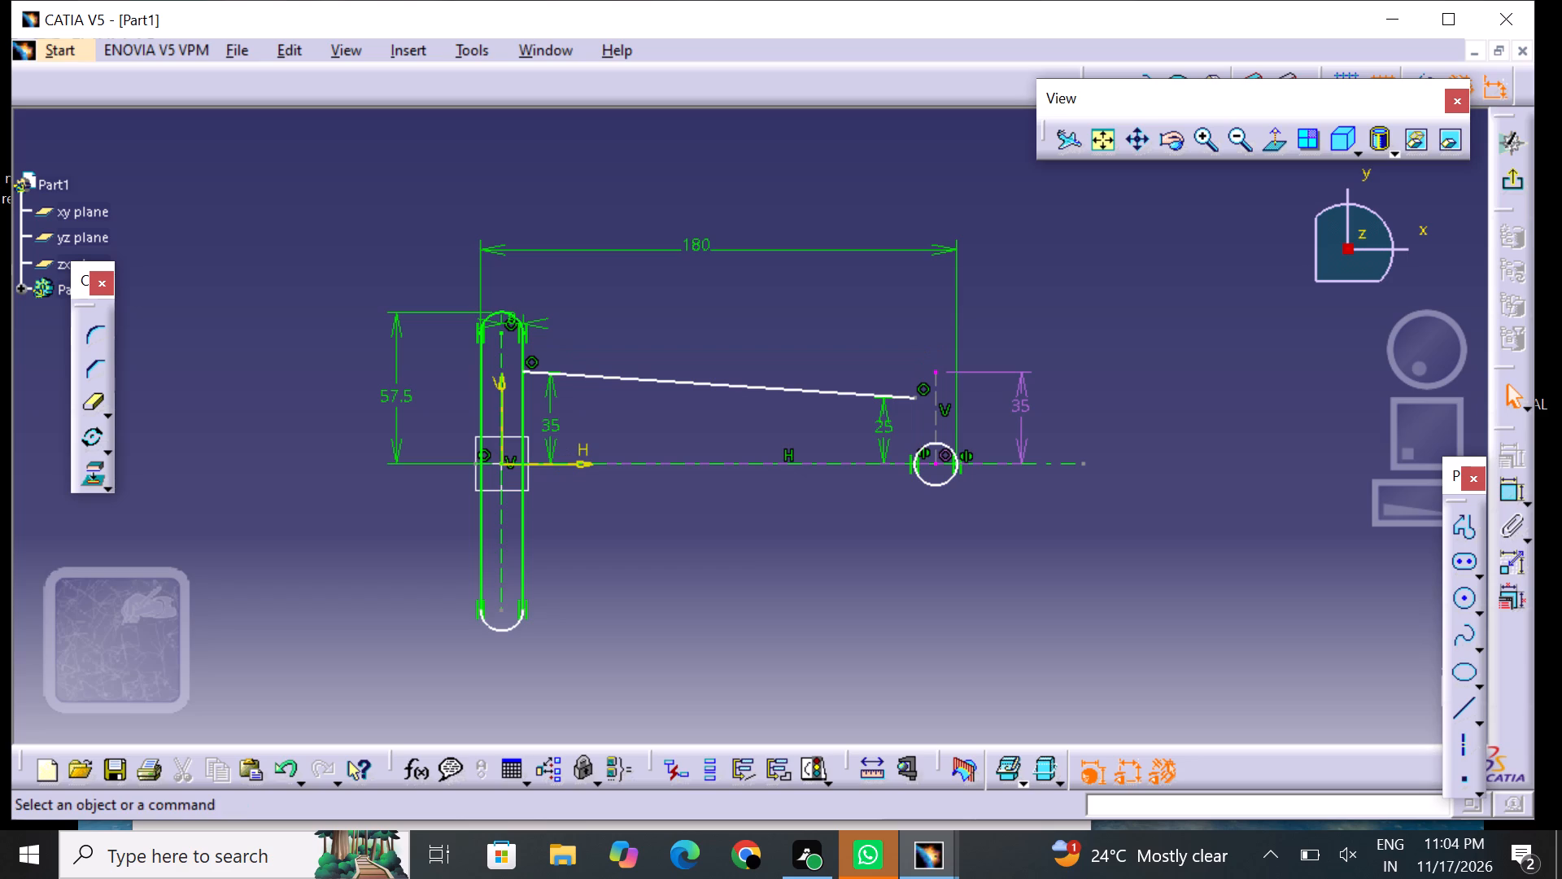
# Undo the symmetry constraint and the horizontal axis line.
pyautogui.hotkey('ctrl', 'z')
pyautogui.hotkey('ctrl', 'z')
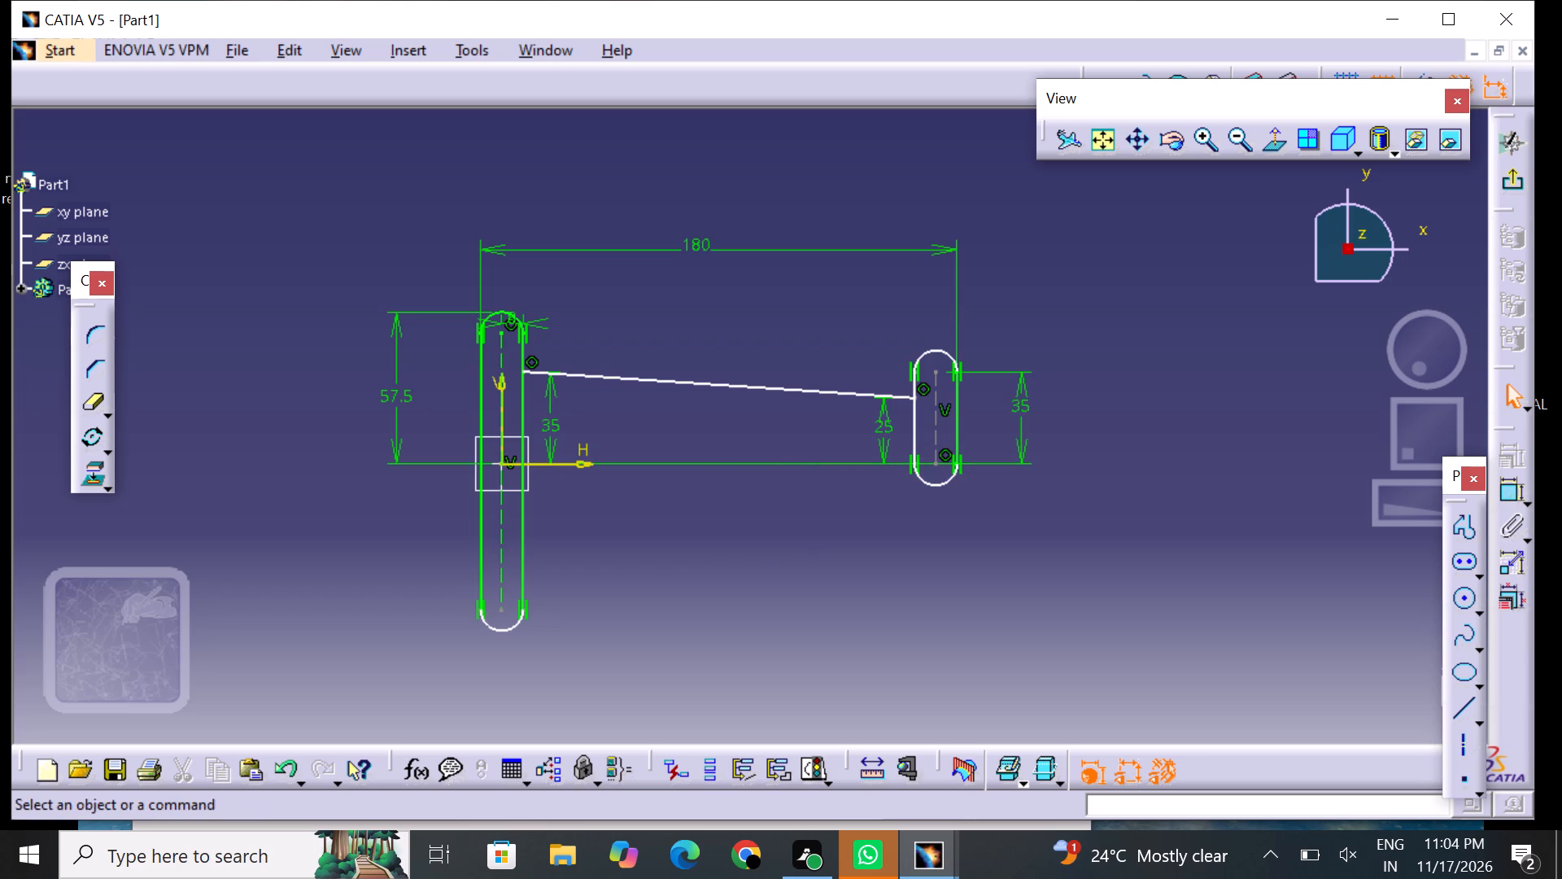
# Remove the right slot's lower end arc with Quick Trim.
pyautogui.doubleClick(100, 400)
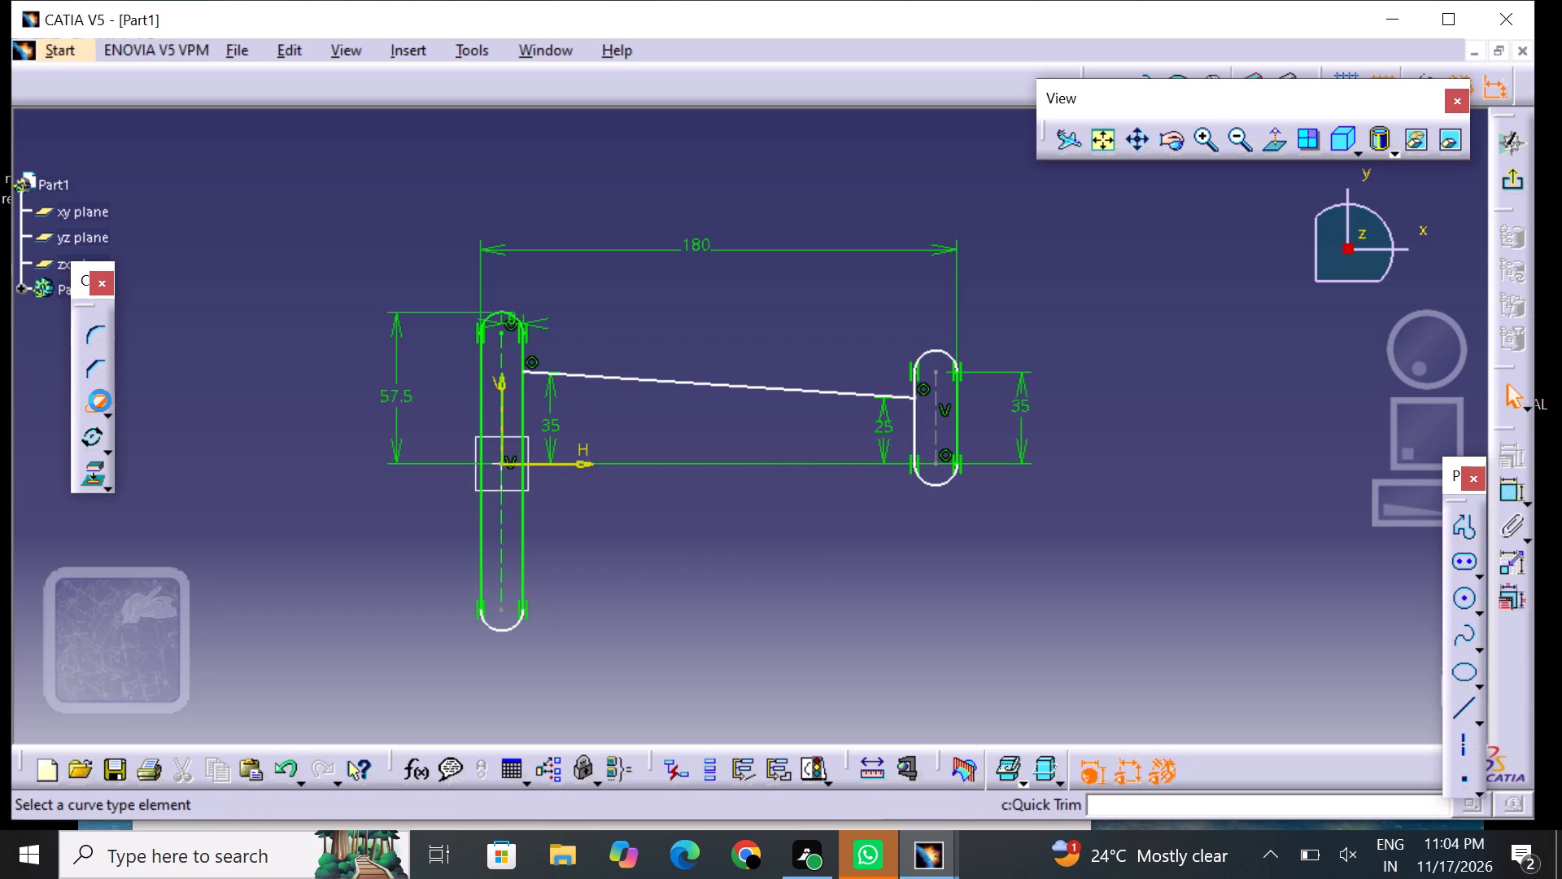
pyautogui.click(926, 483)
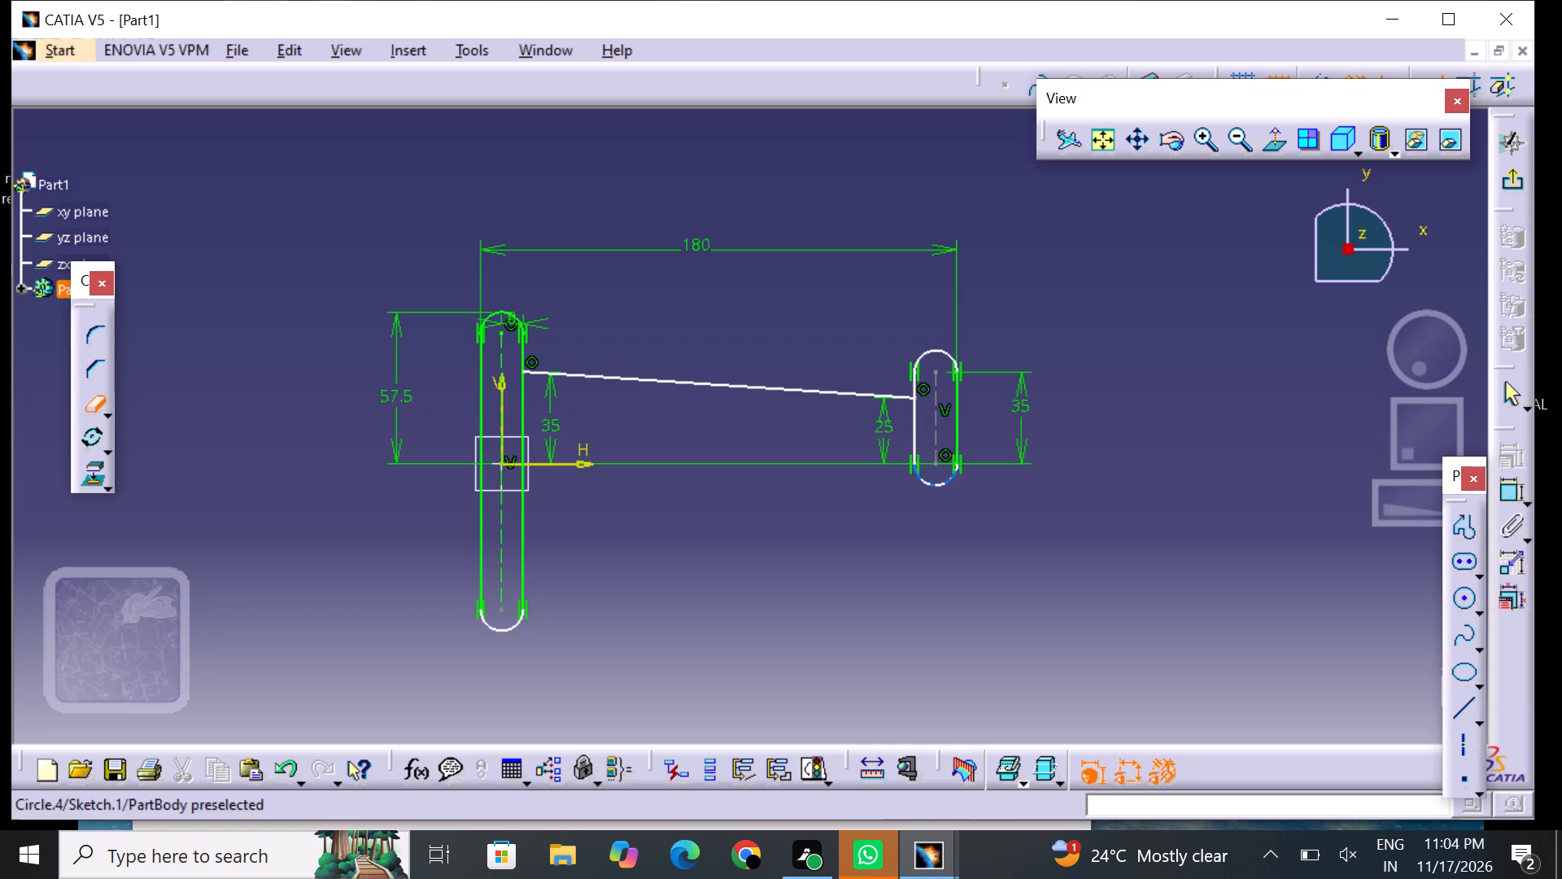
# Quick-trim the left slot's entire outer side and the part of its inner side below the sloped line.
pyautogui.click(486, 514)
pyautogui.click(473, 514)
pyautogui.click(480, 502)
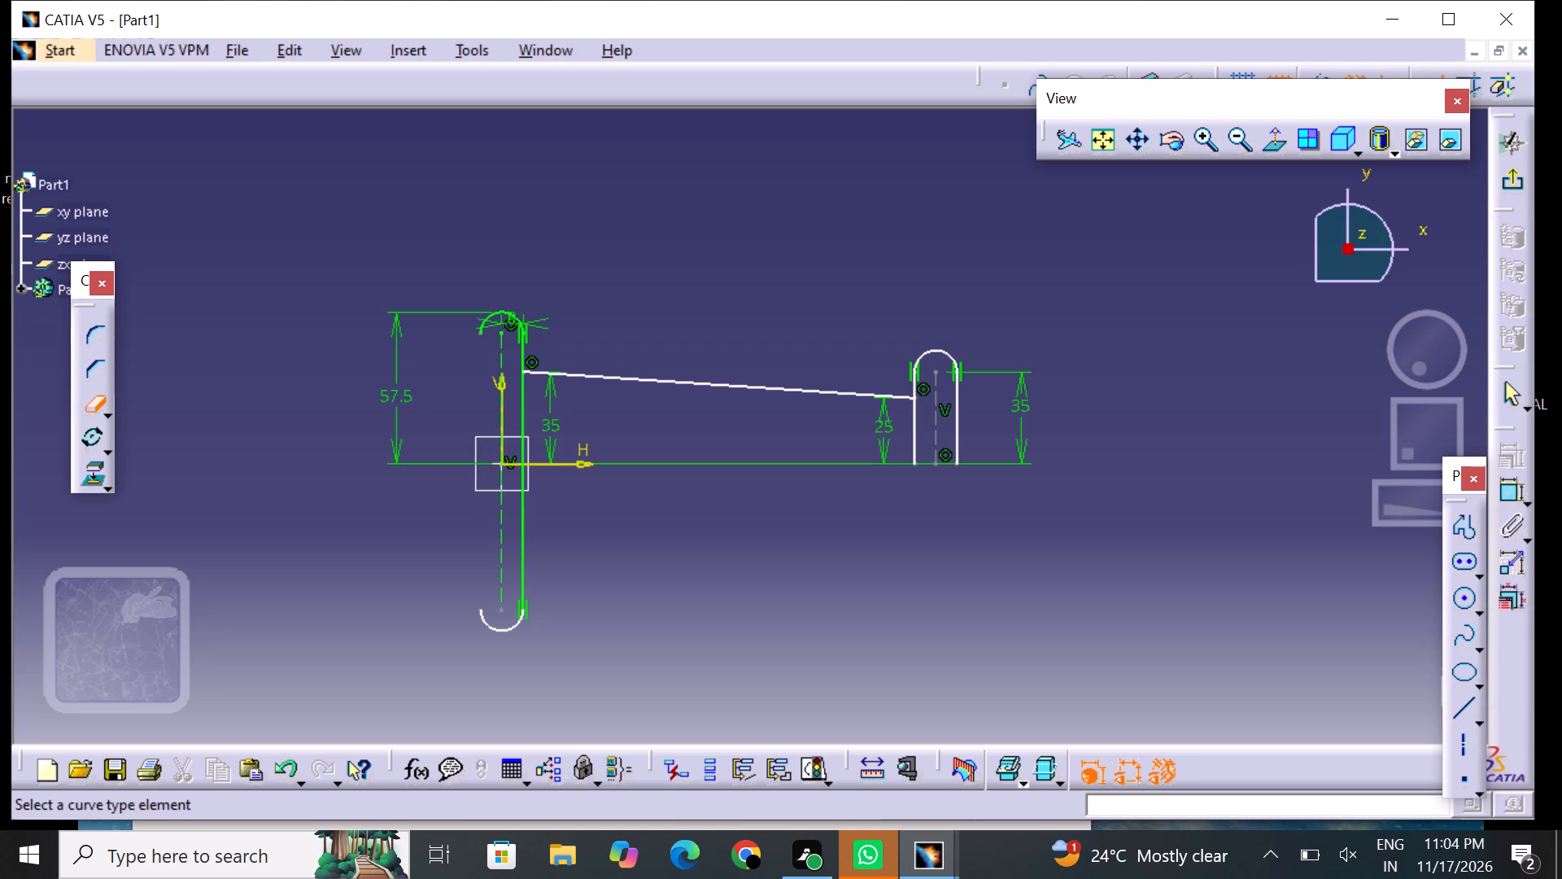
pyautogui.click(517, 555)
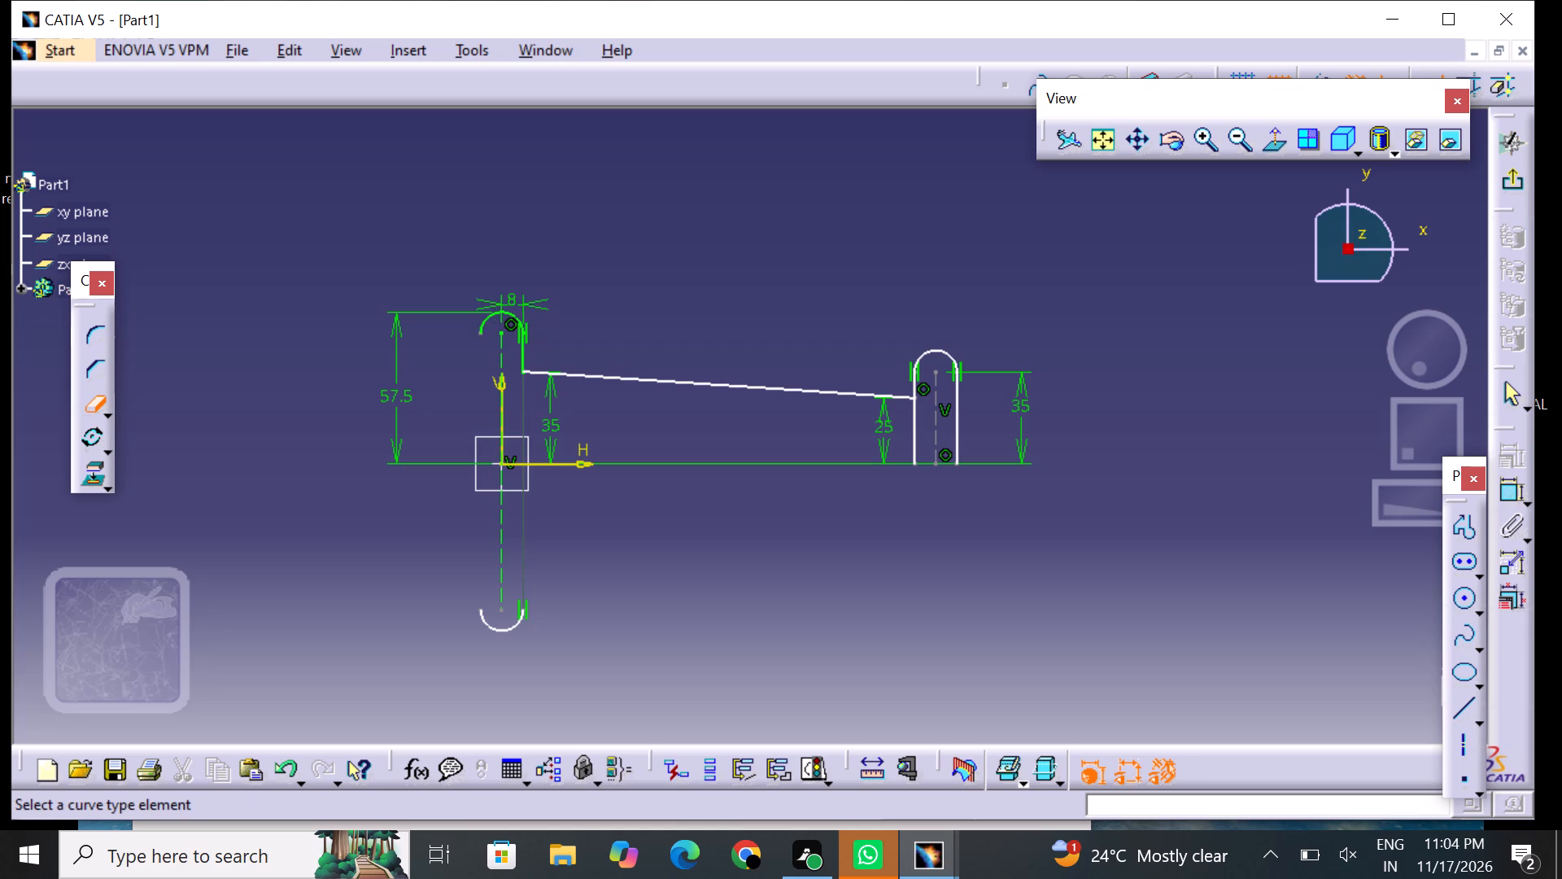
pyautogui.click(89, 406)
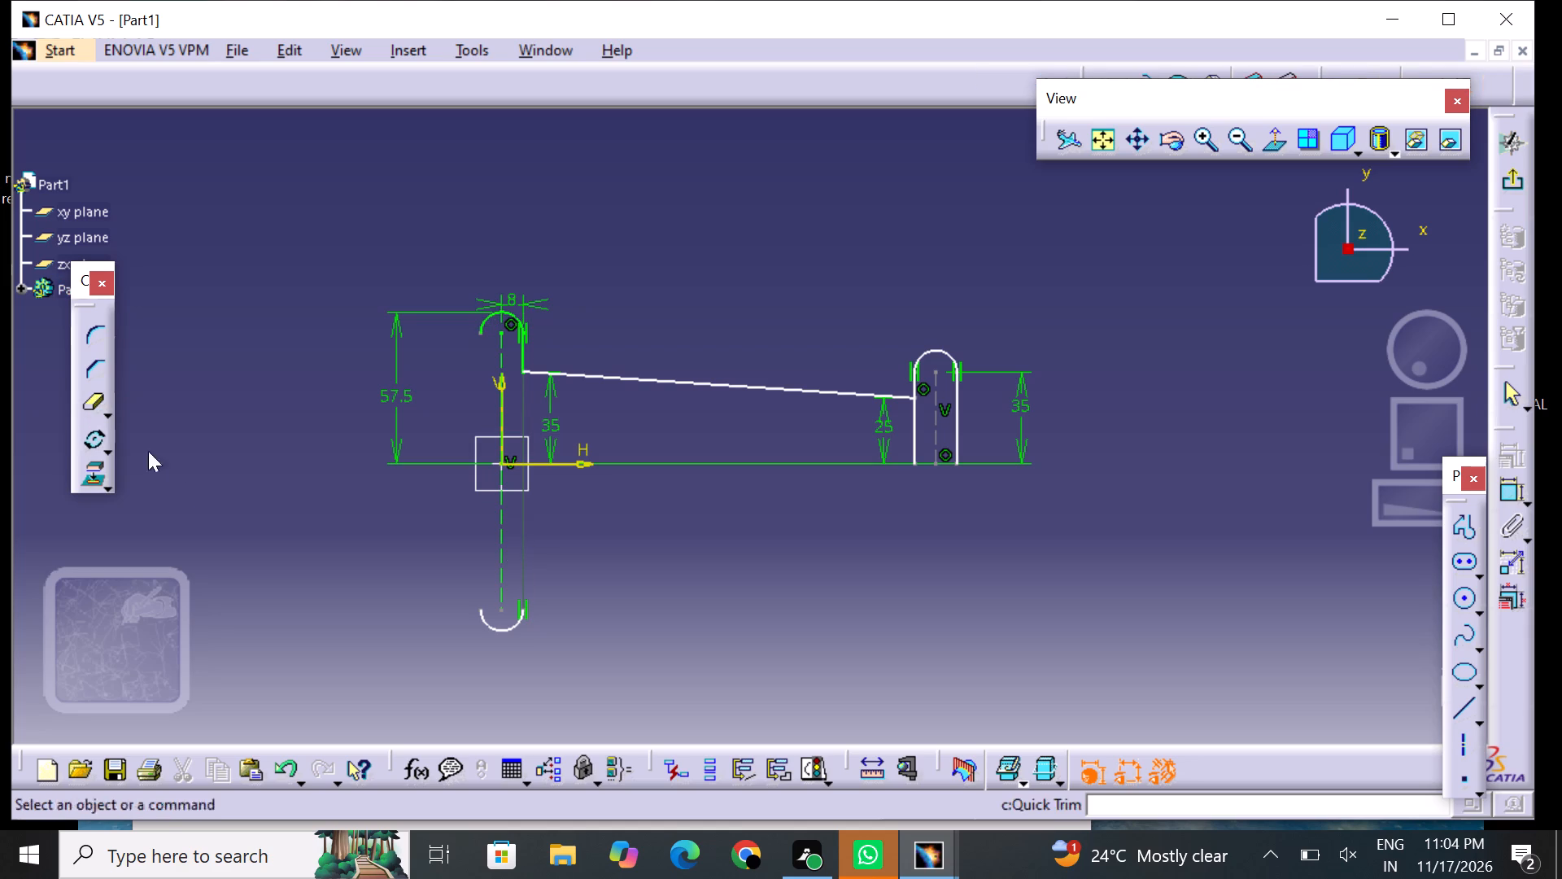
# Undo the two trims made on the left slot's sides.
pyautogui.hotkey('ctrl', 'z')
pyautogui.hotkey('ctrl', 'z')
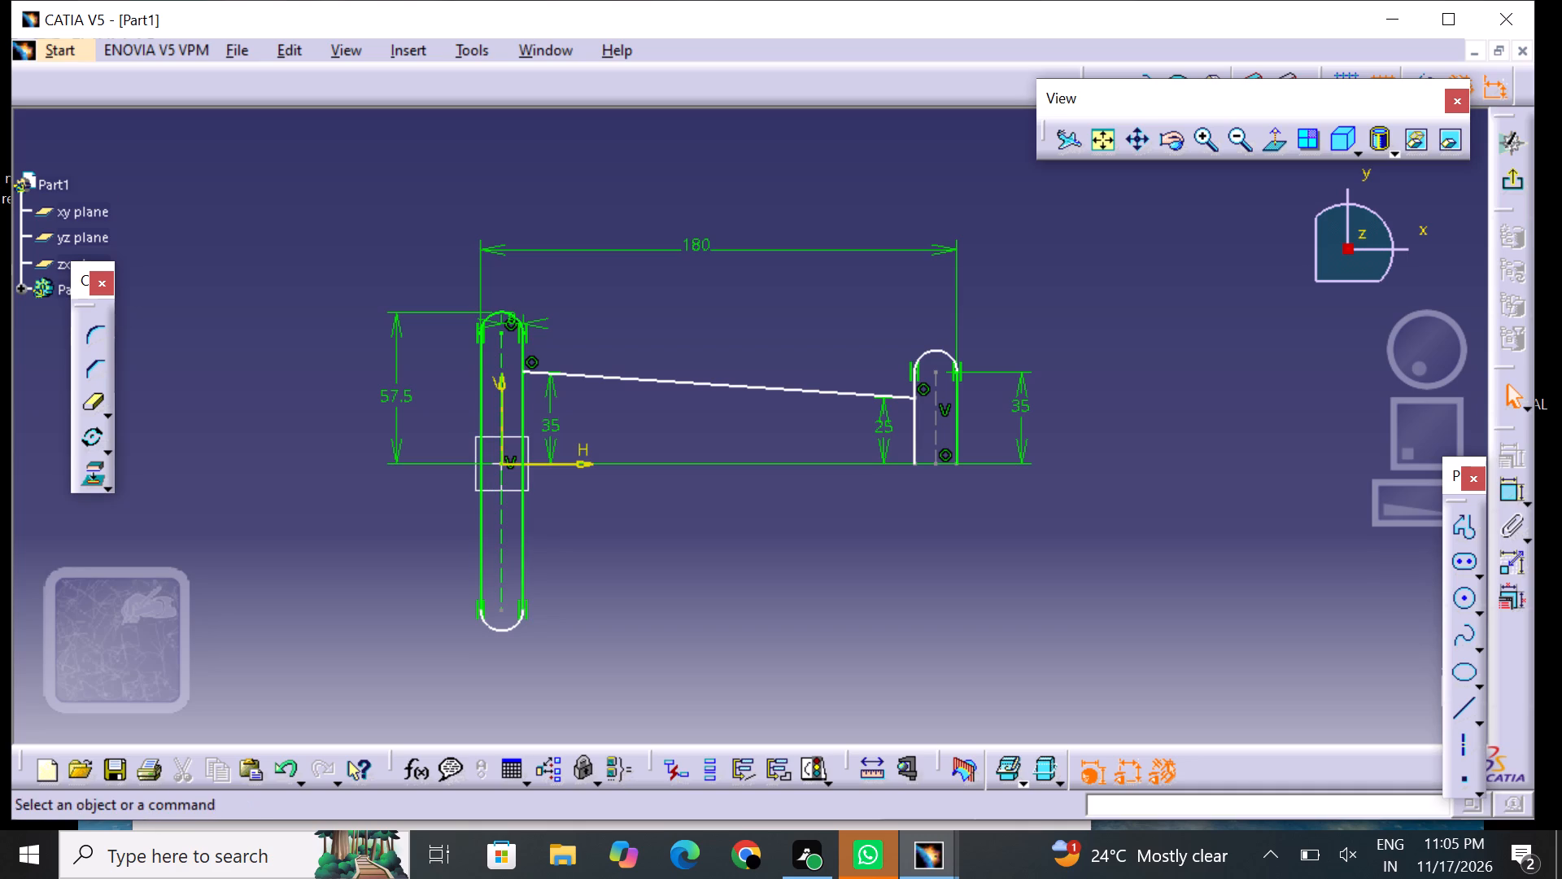
# Quick-trim the left slot's inner side below its junction with the sloped line.
pyautogui.click(84, 398)
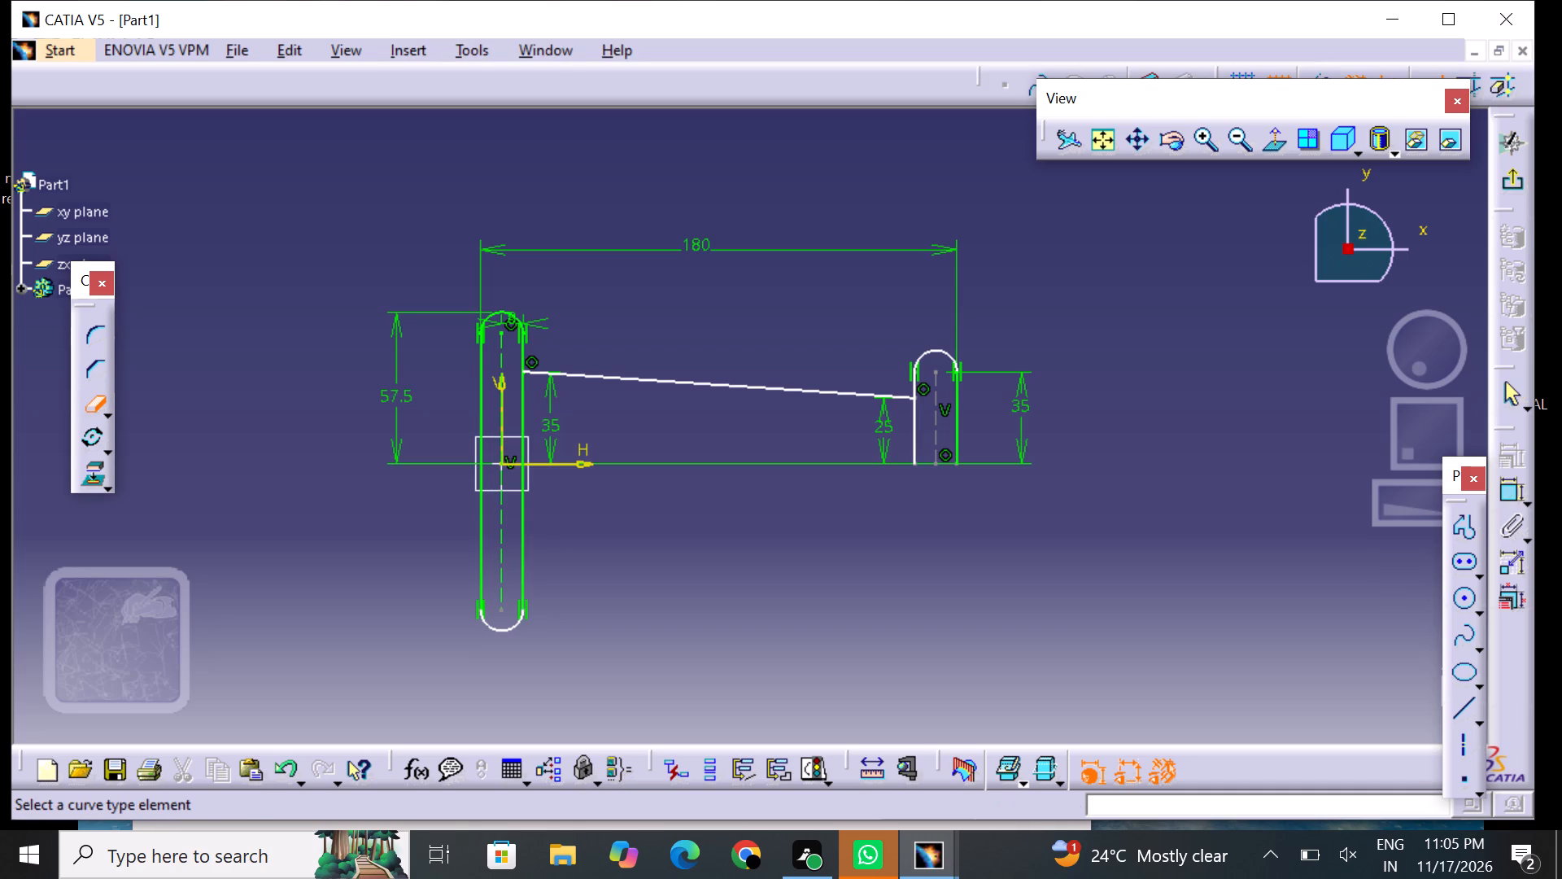
pyautogui.click(527, 489)
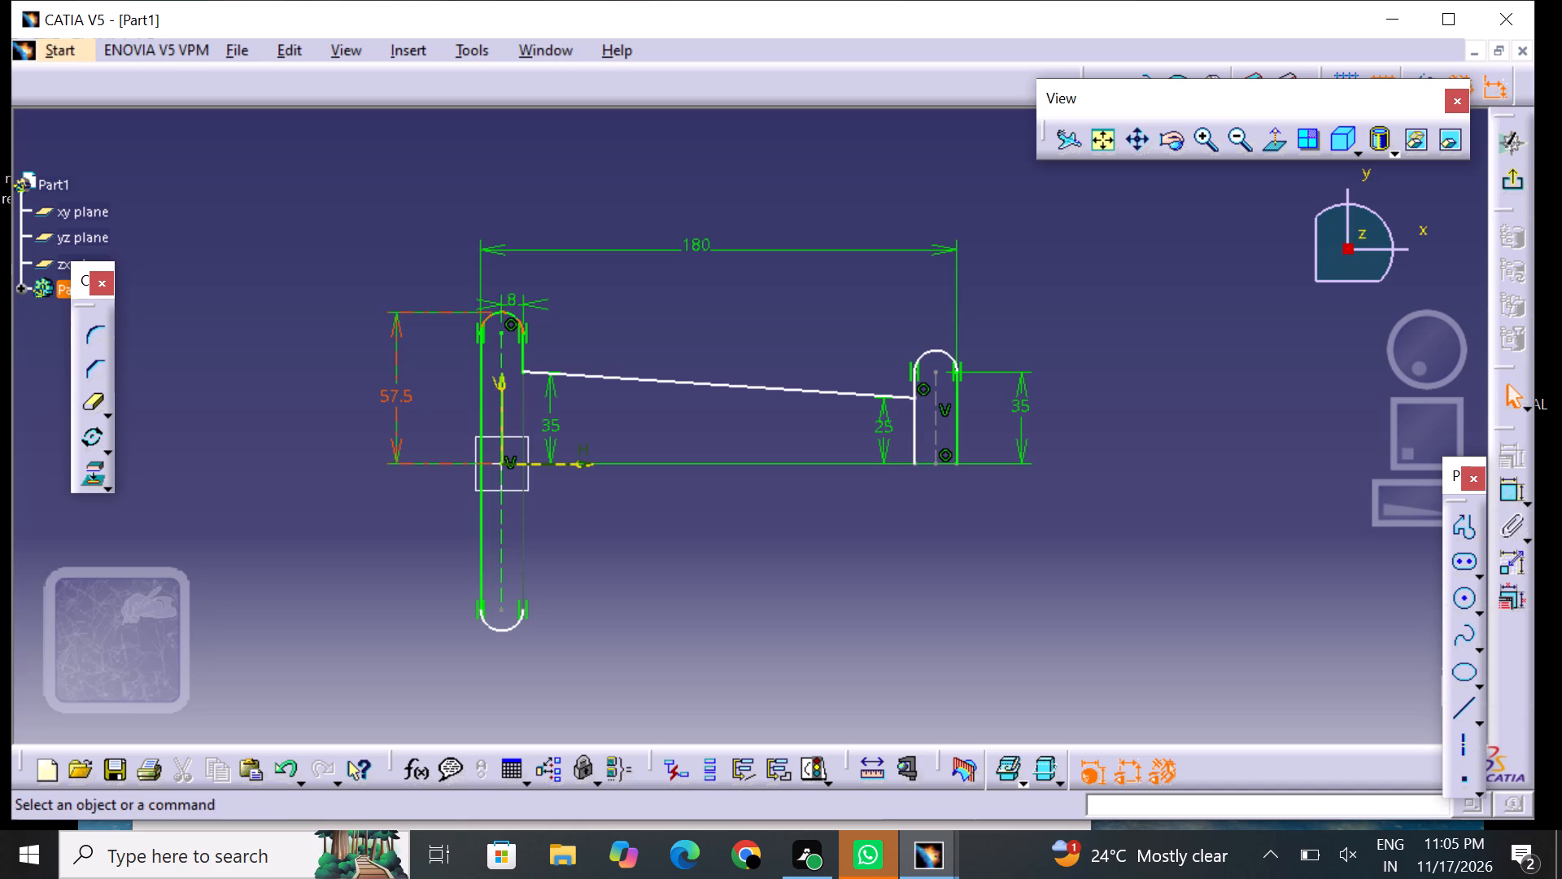
# Draw a horizontal line along the H axis, from outside the left slot to beyond the right slot.
pyautogui.click(1452, 713)
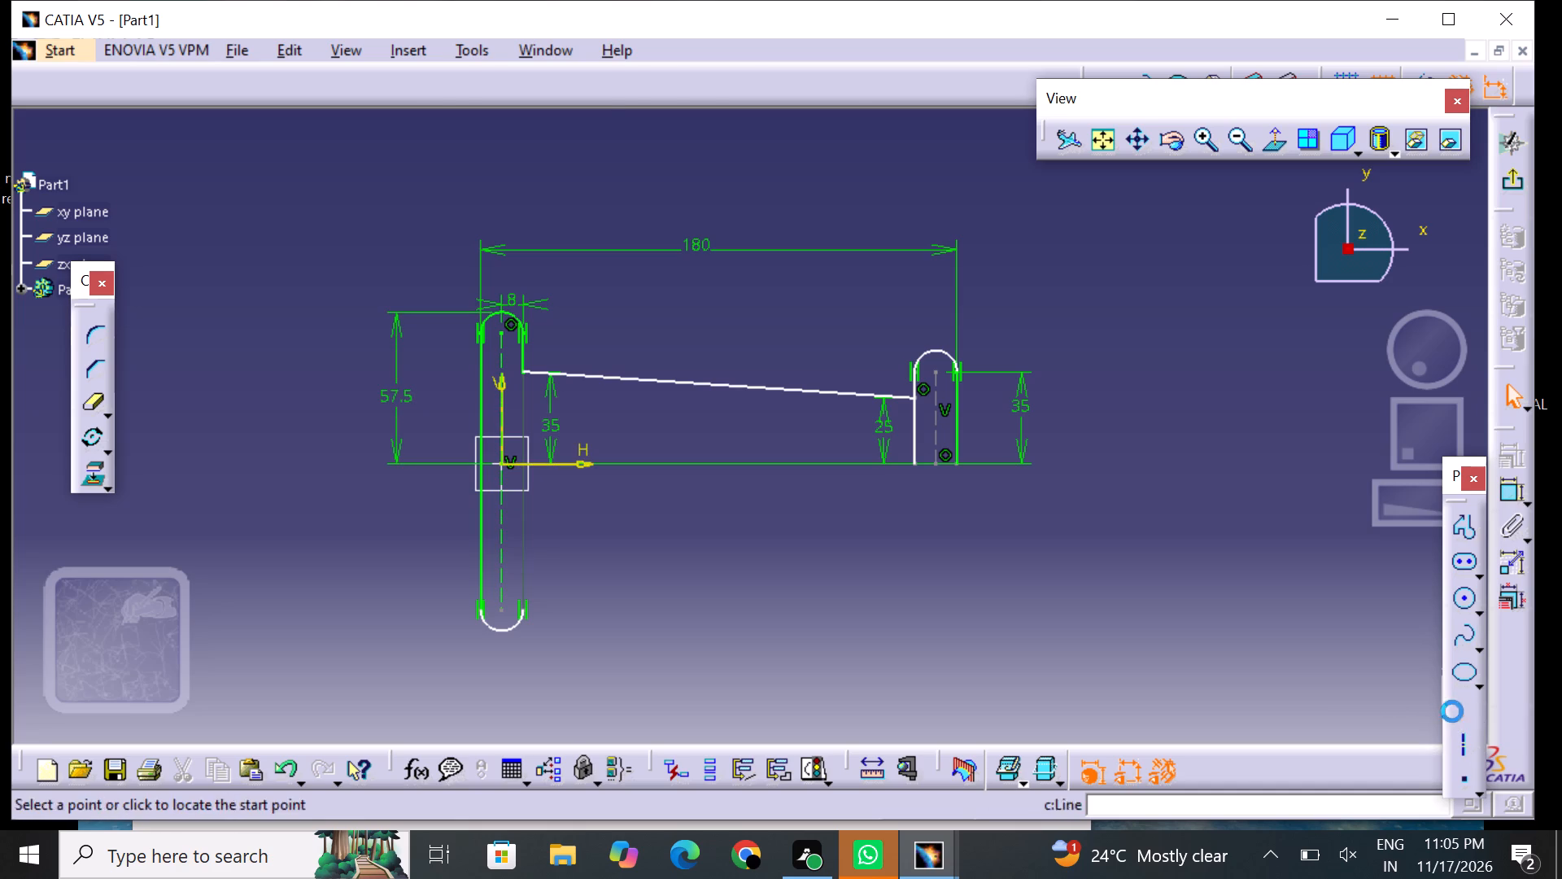
pyautogui.click(465, 462)
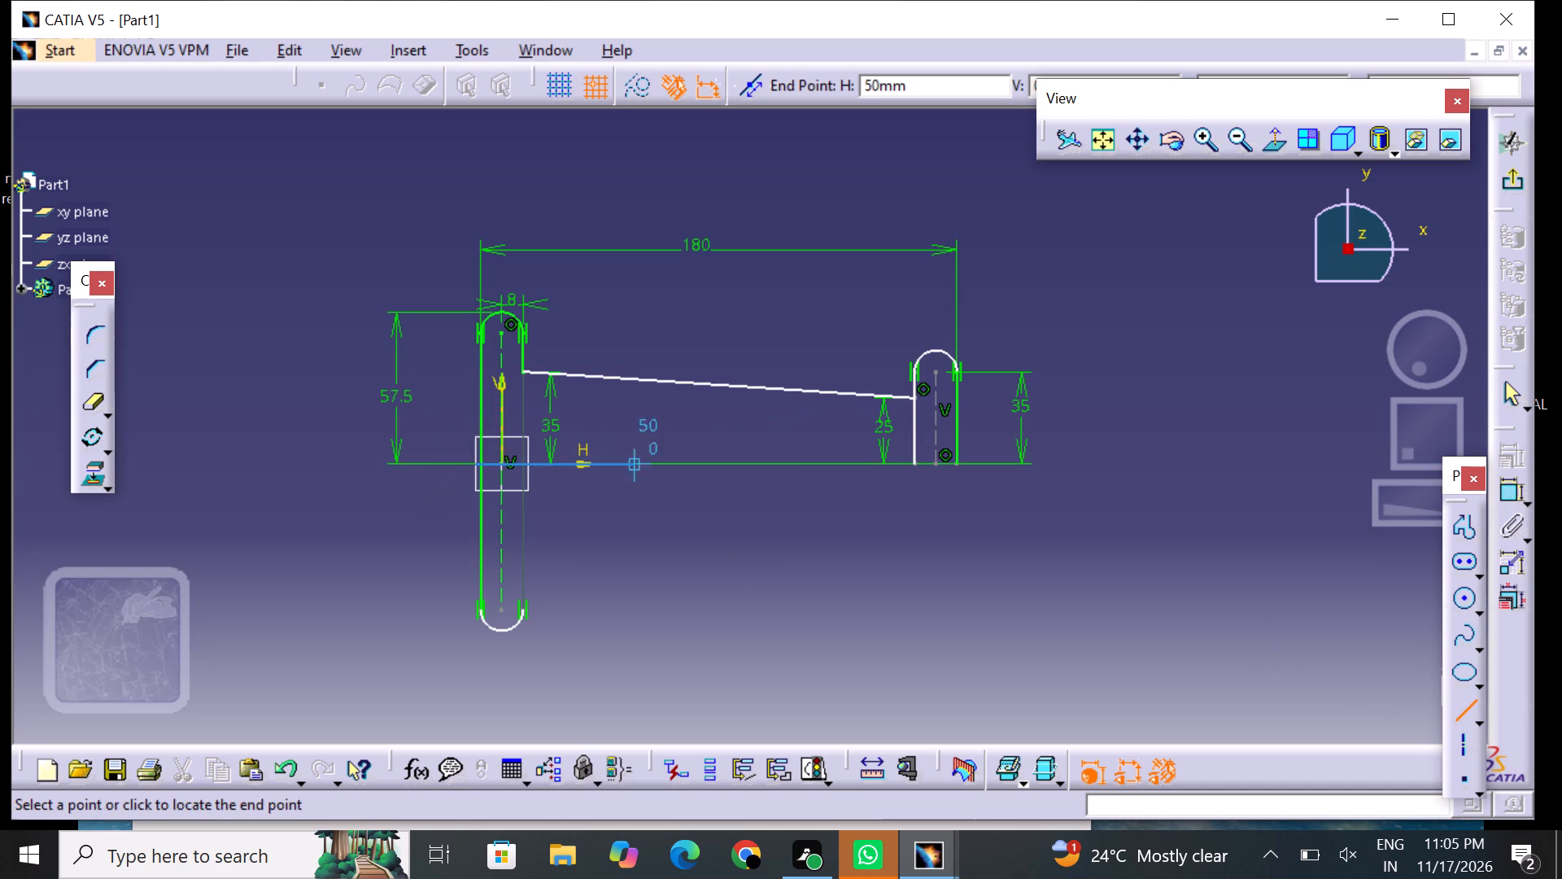
pyautogui.click(1028, 463)
pyautogui.moveTo(1001, 545); pyautogui.dragTo(1001, 568)
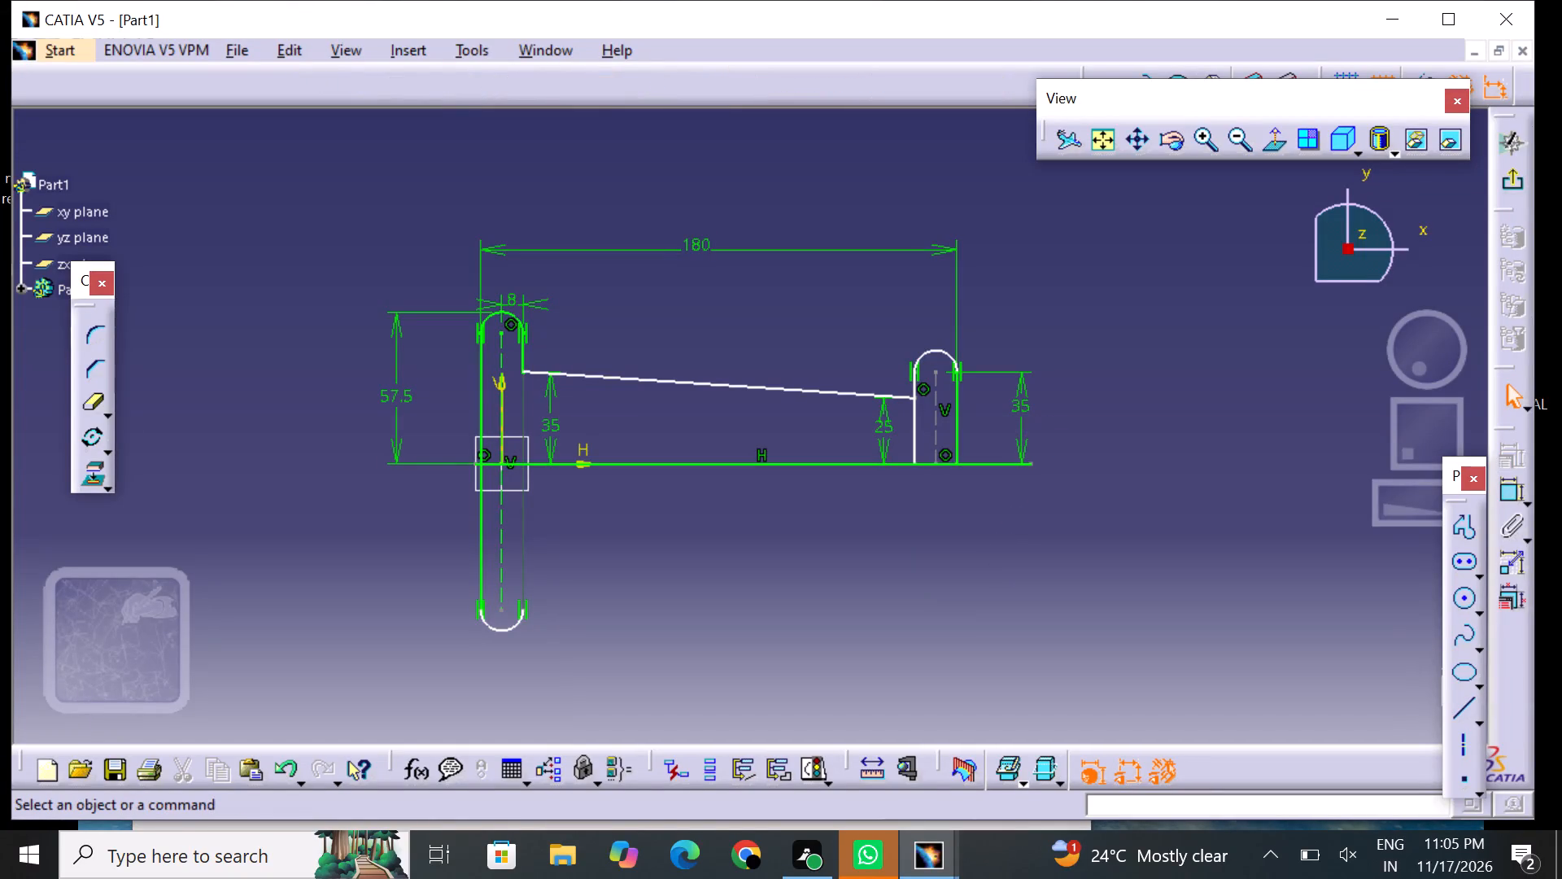
# Quick-trim the left slot's outer side below the horizontal line and remove its lower end arc.
pyautogui.click(100, 398)
pyautogui.click(93, 402)
pyautogui.click(93, 402)
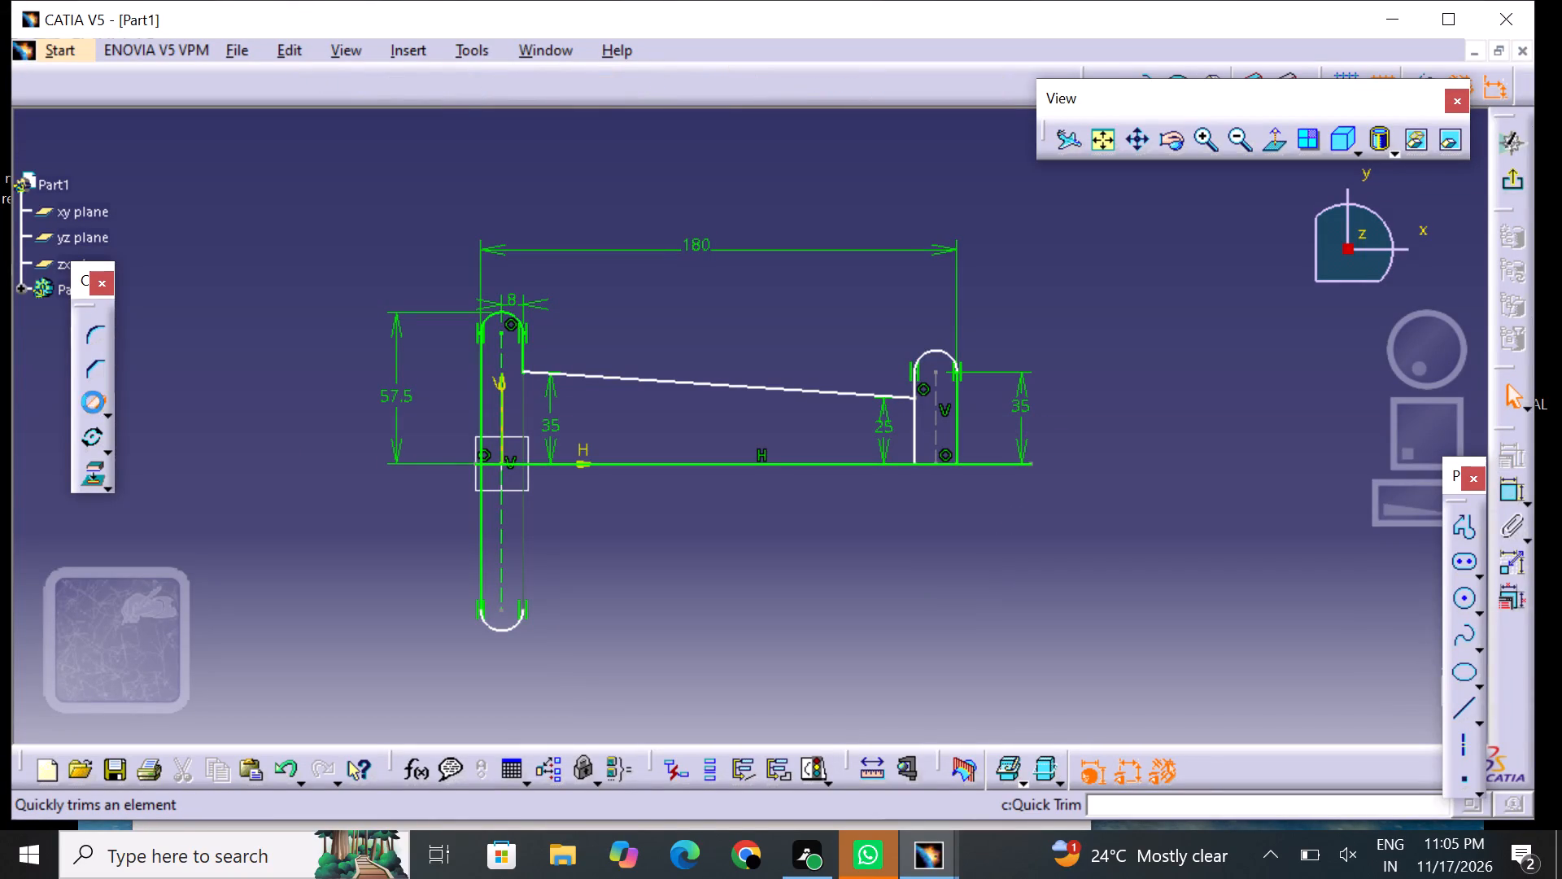
pyautogui.click(481, 513)
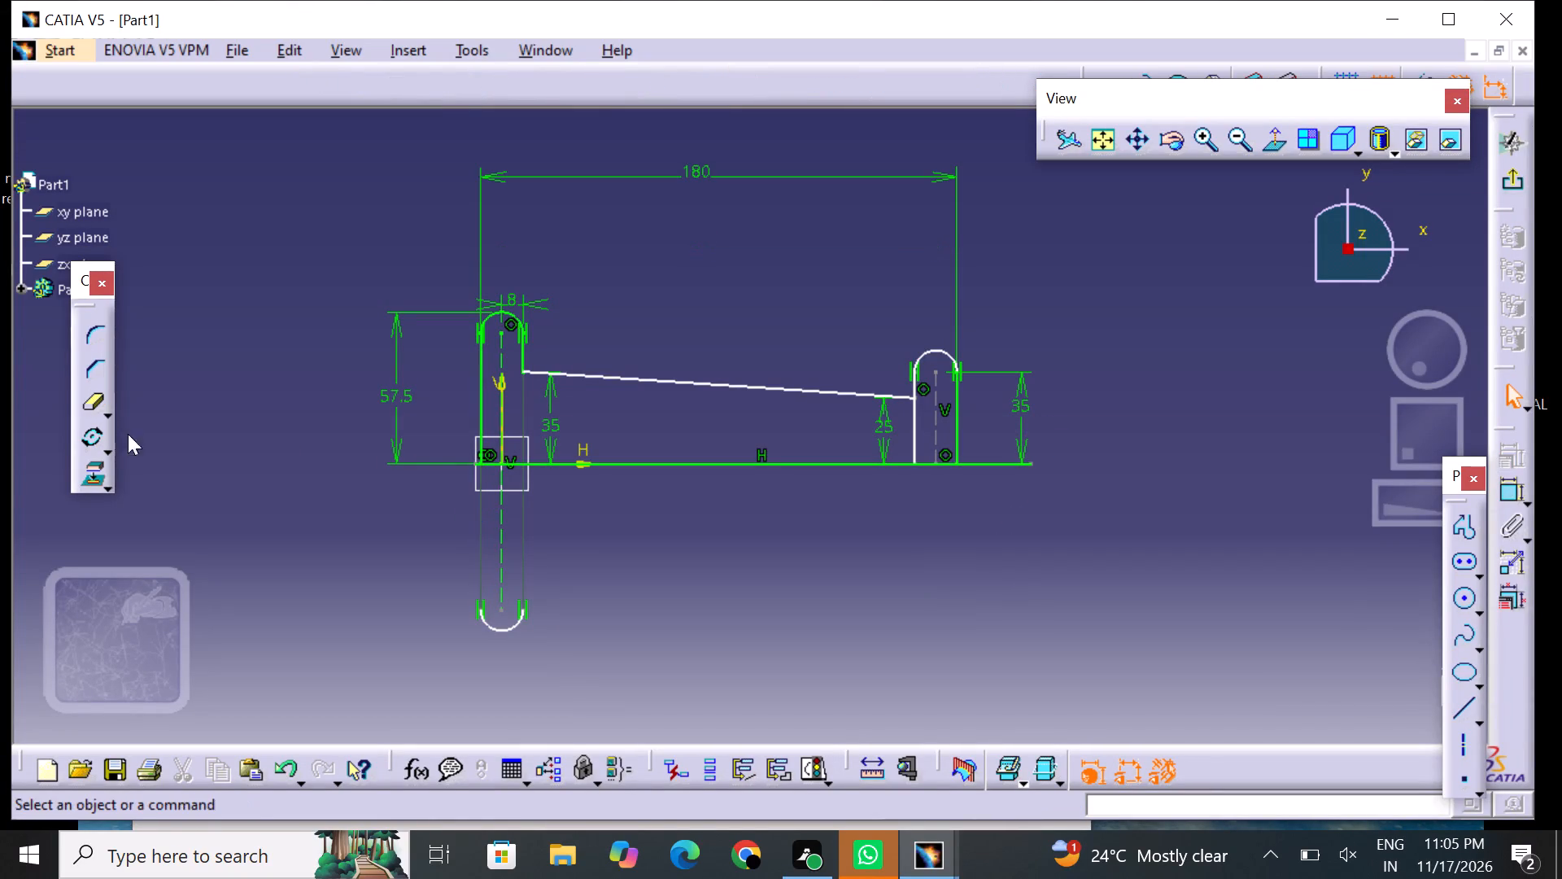
pyautogui.click(84, 407)
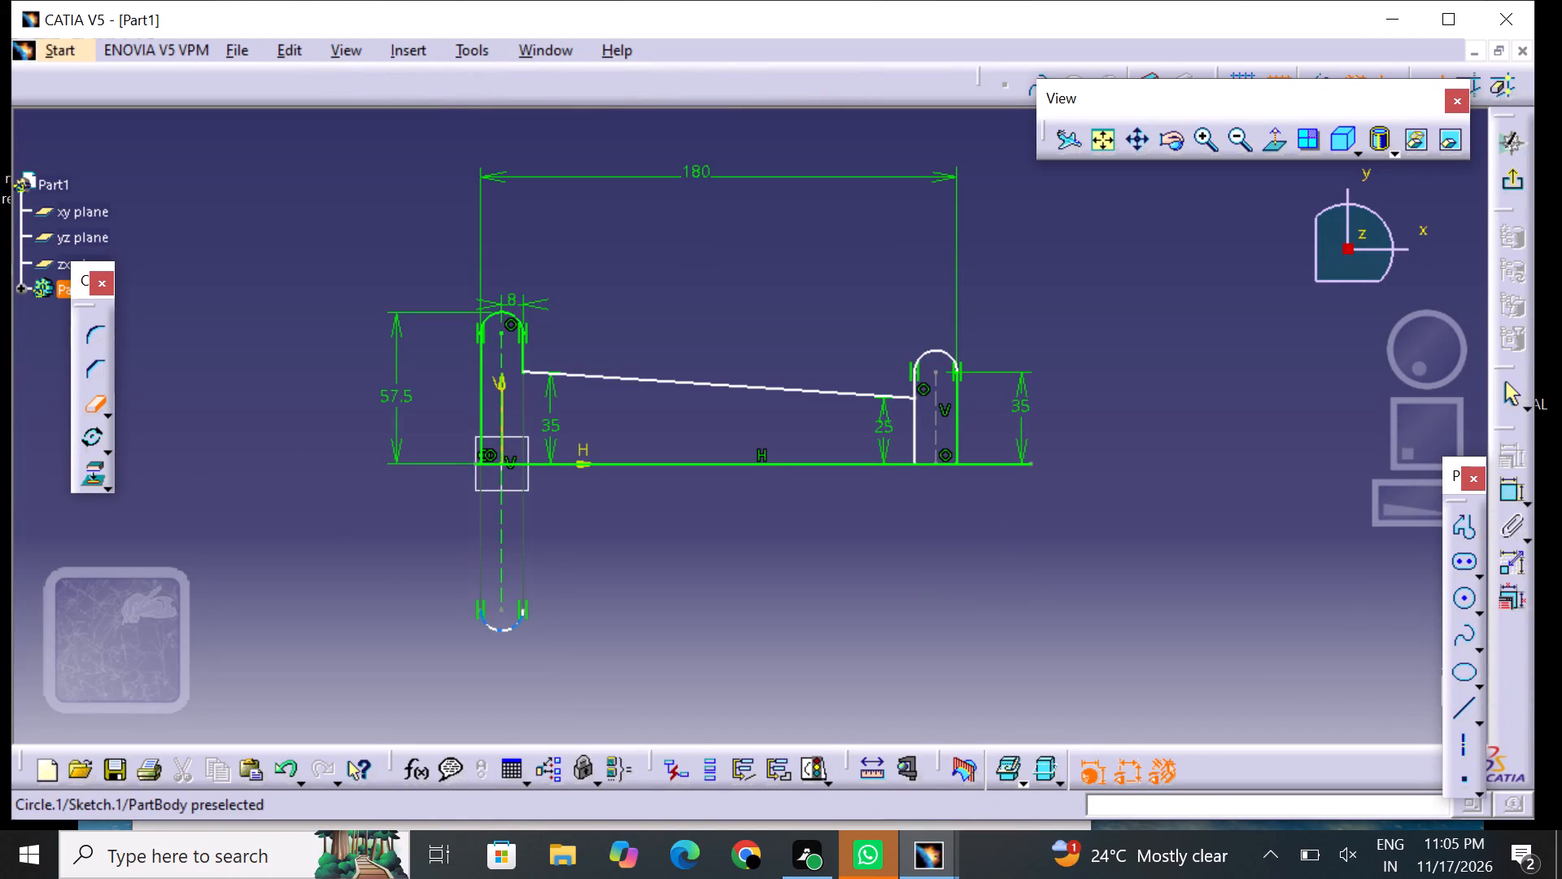
pyautogui.click(520, 616)
pyautogui.click(410, 607)
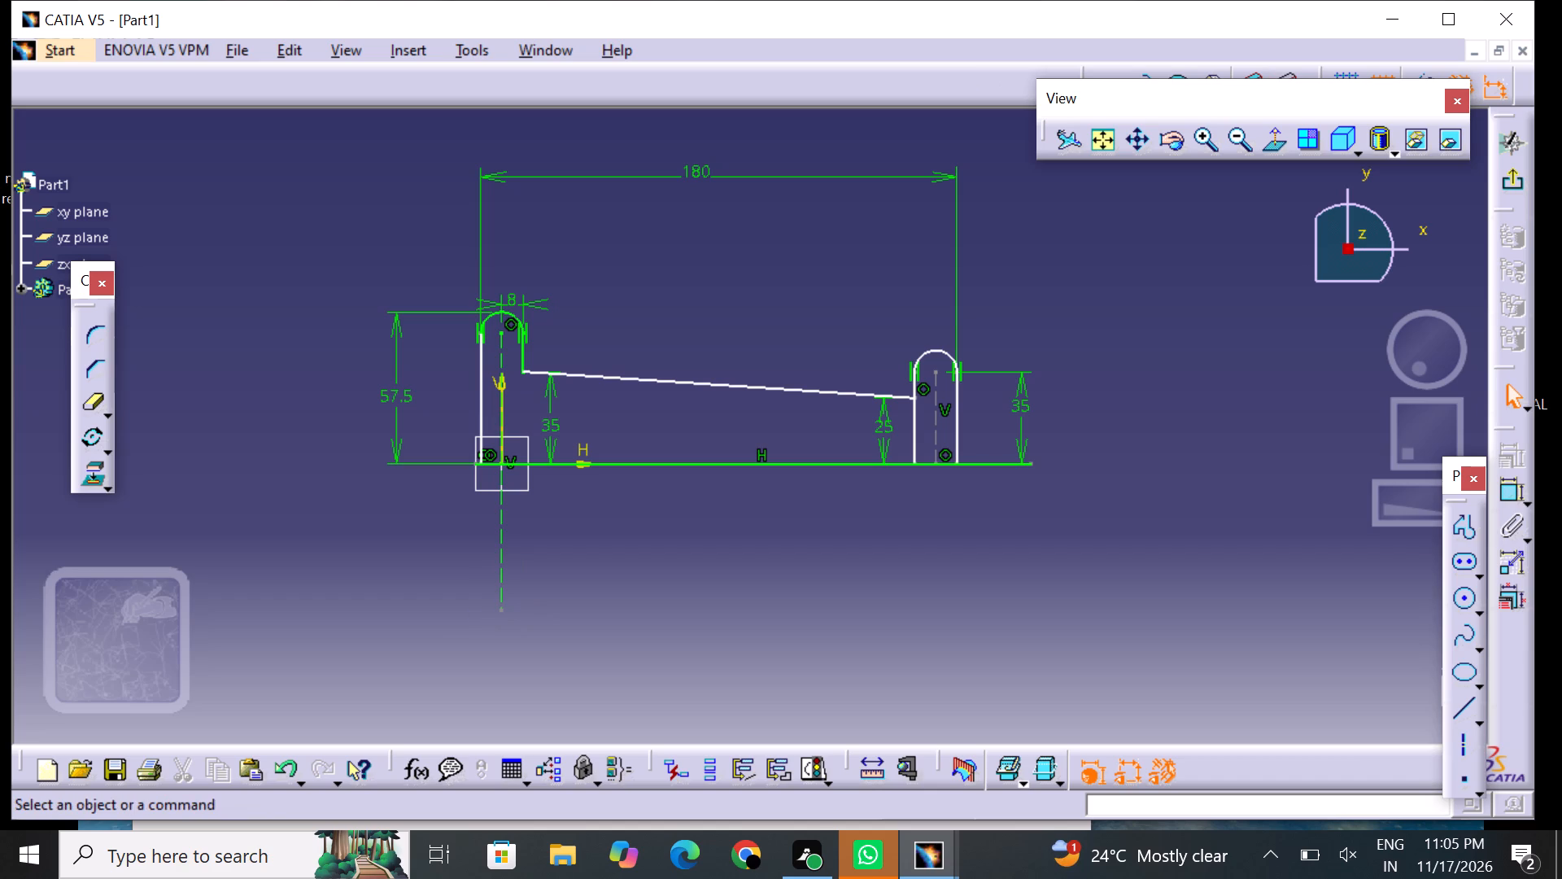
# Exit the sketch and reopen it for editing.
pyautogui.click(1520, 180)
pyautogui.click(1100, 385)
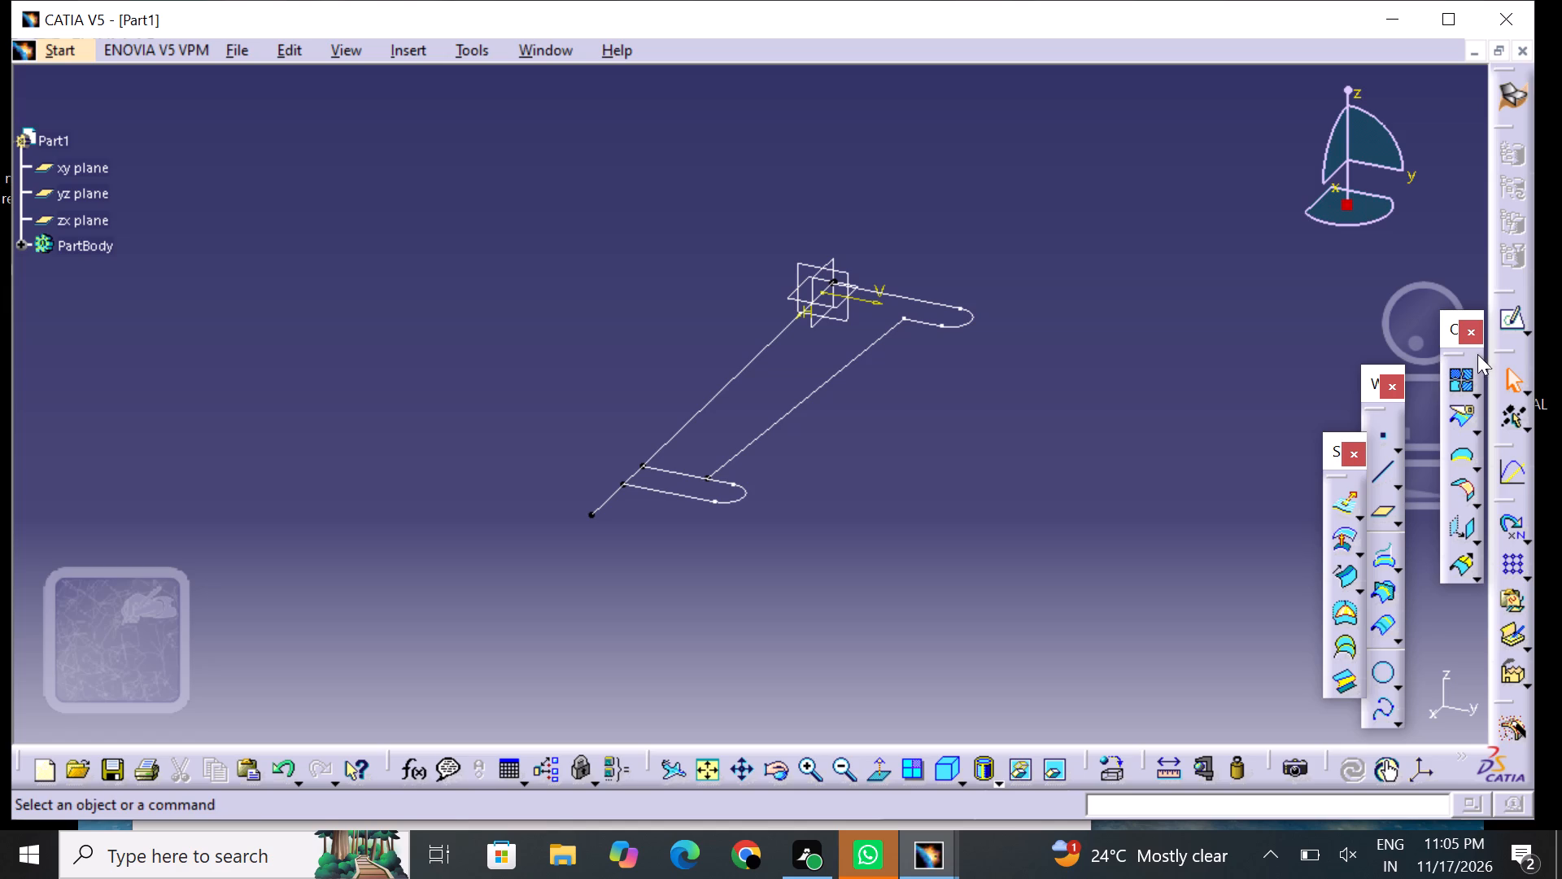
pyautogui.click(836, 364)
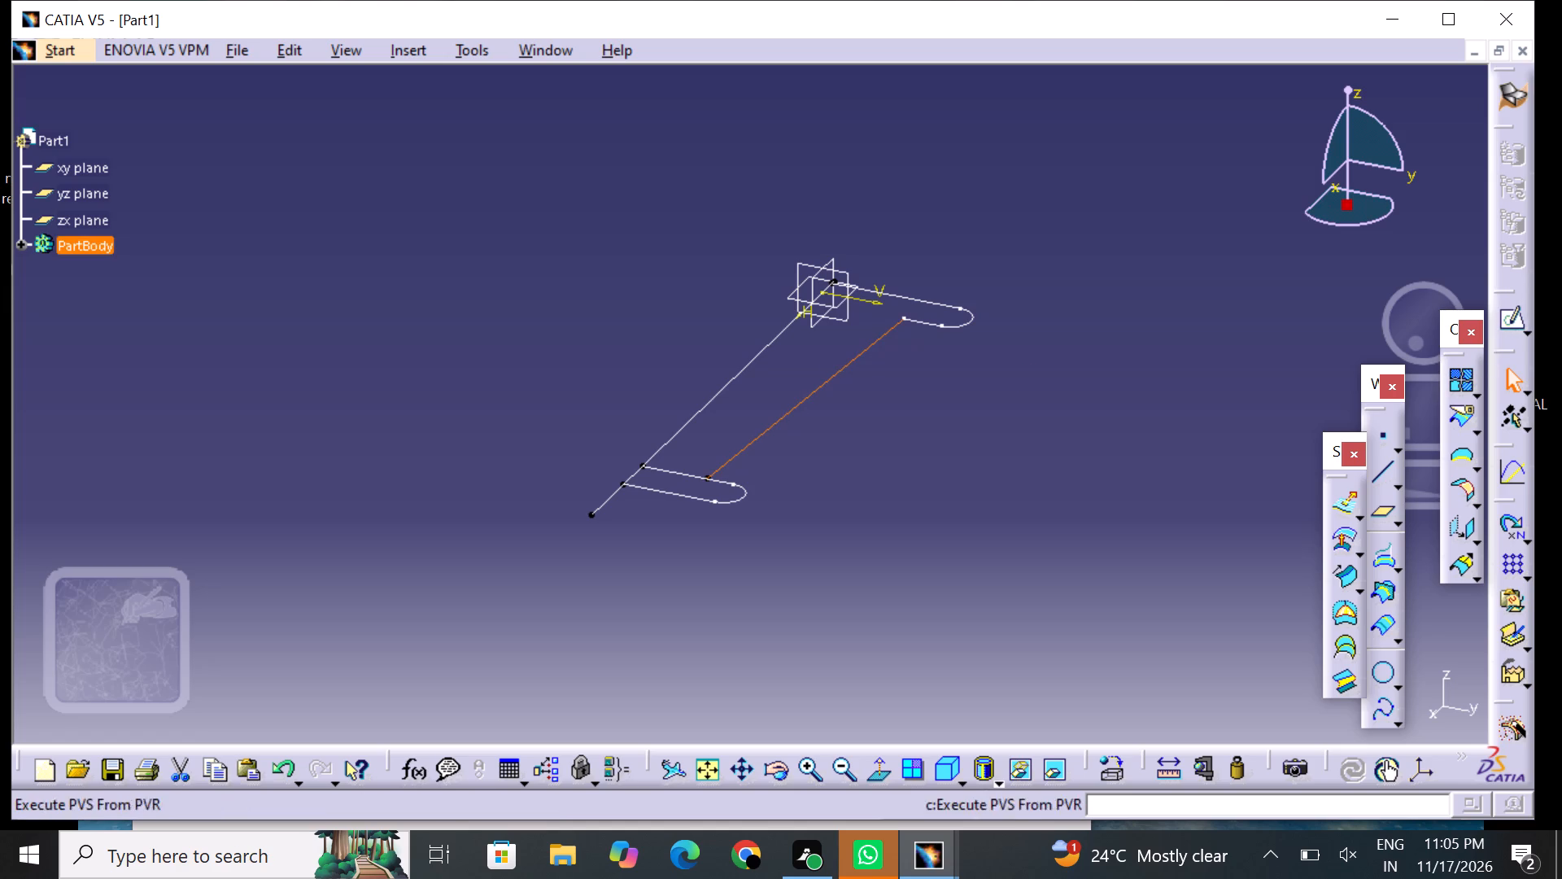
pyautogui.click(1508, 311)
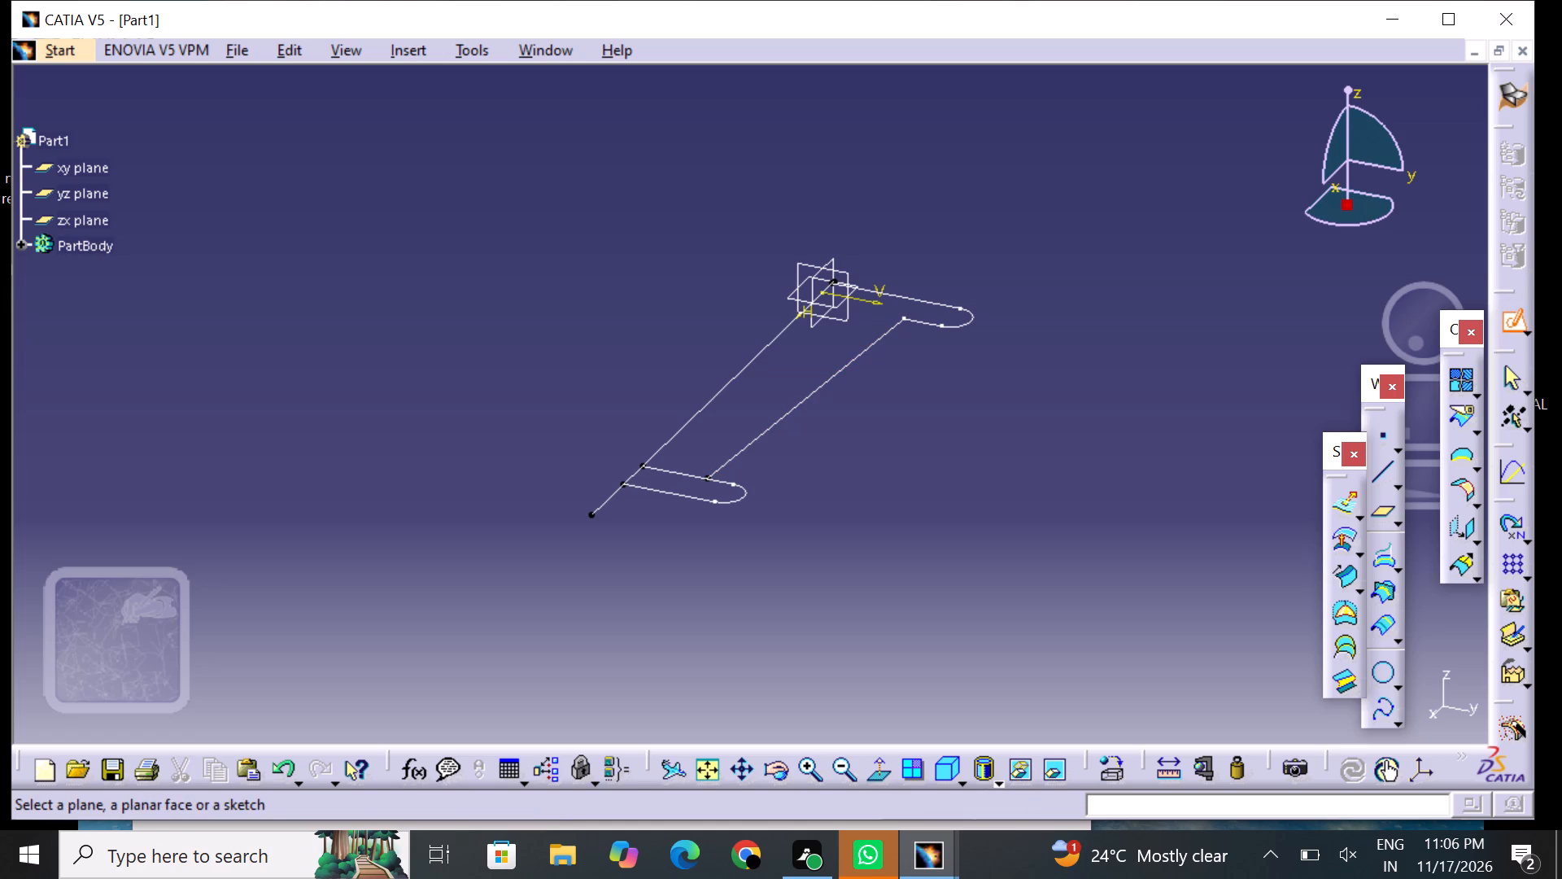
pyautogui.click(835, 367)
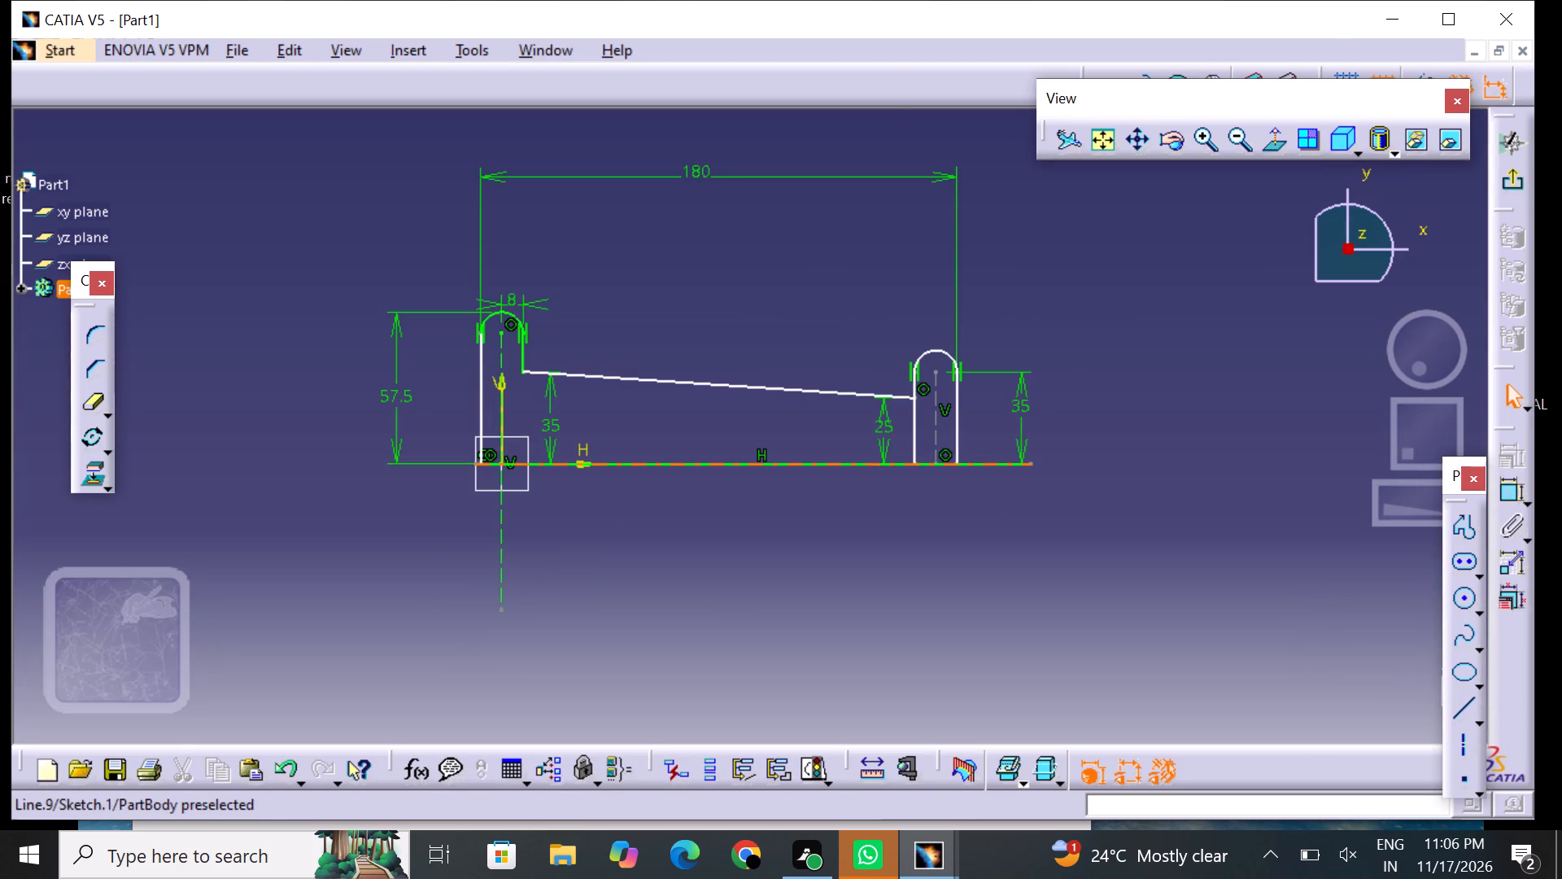
# Delete the horizontal line running along the H axis beneath both slots.
pyautogui.click(670, 461)
pyautogui.rightClick(667, 461)
pyautogui.click(729, 400)
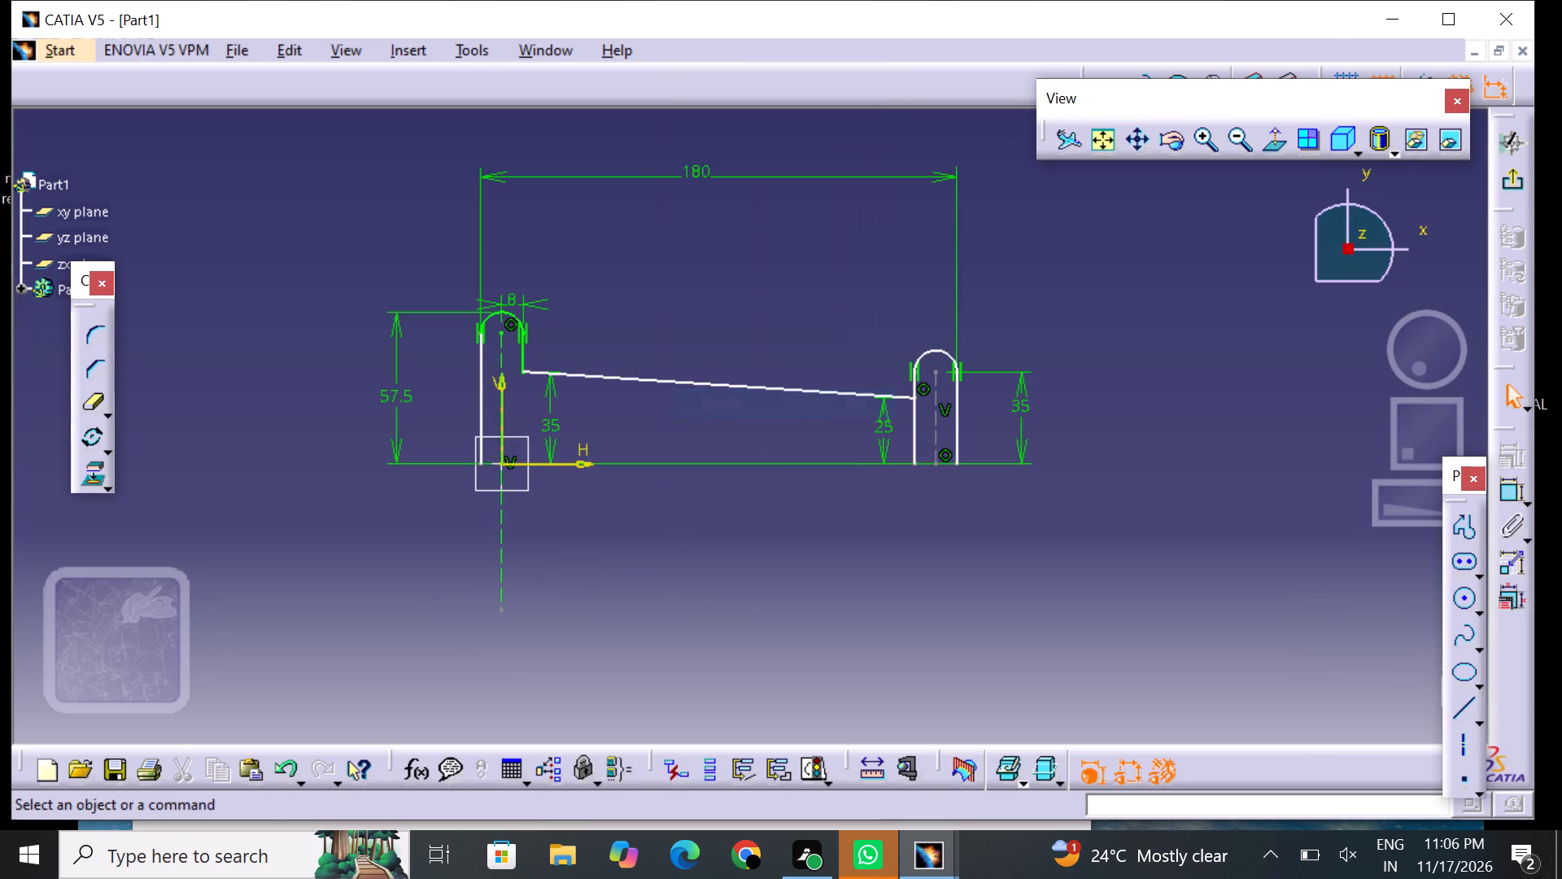
pyautogui.click(693, 459)
pyautogui.click(748, 464)
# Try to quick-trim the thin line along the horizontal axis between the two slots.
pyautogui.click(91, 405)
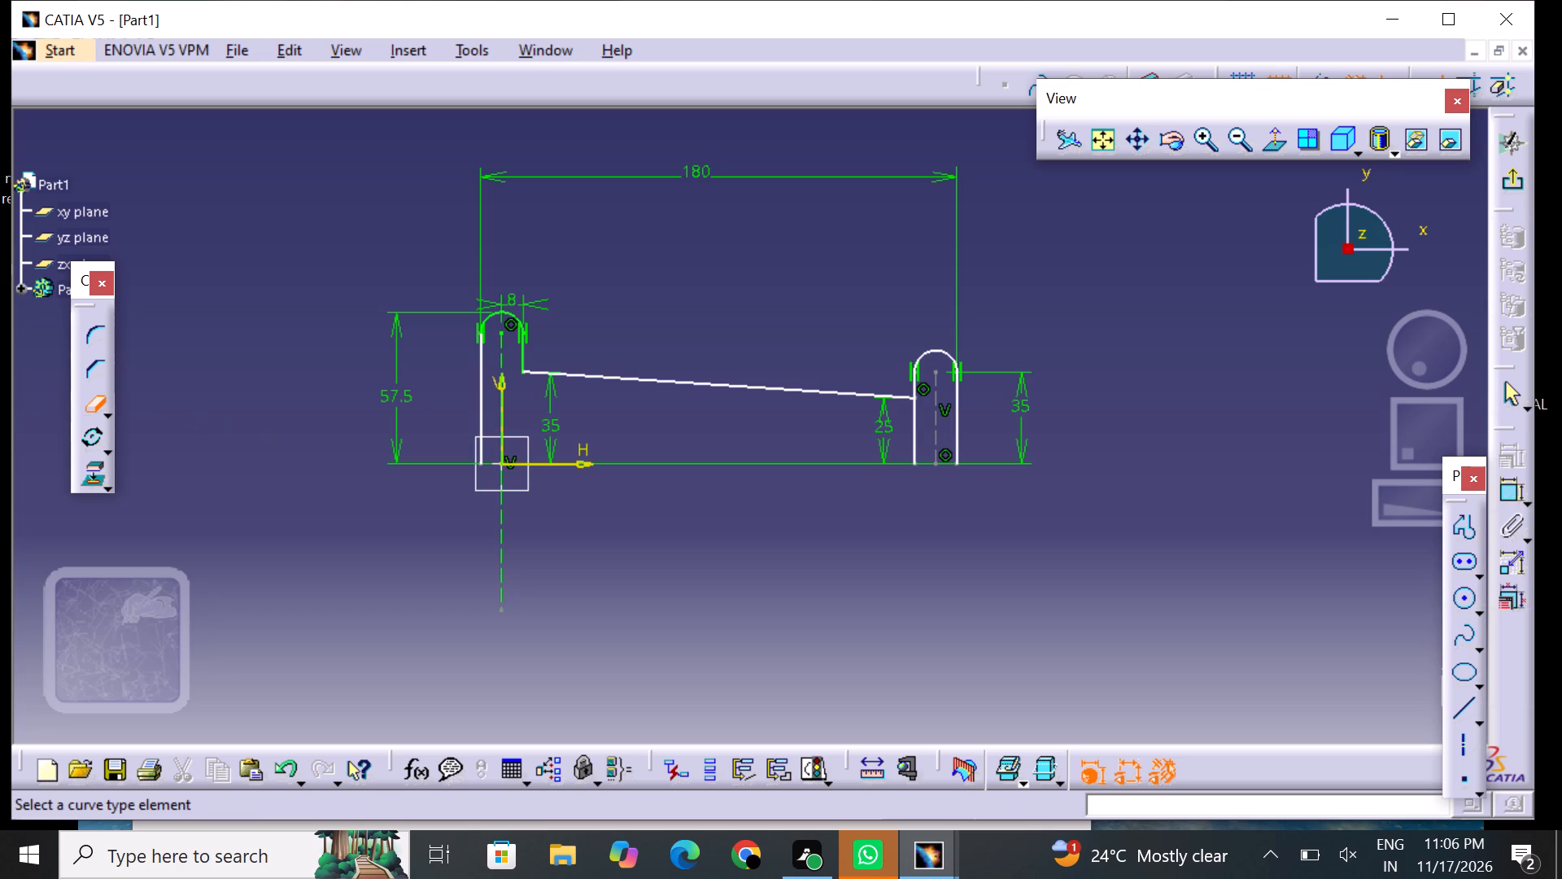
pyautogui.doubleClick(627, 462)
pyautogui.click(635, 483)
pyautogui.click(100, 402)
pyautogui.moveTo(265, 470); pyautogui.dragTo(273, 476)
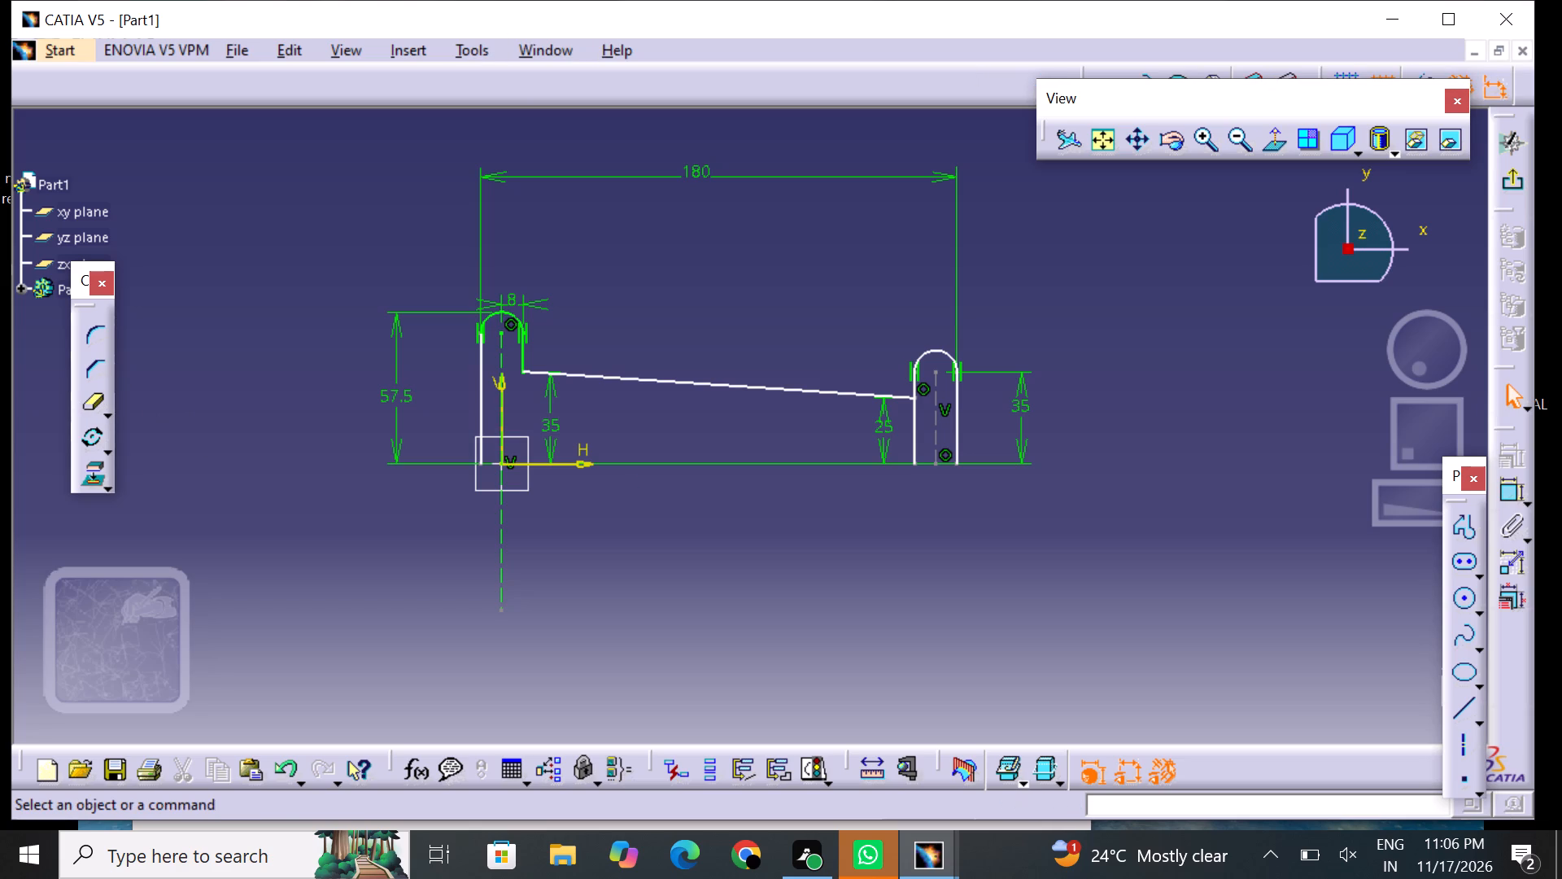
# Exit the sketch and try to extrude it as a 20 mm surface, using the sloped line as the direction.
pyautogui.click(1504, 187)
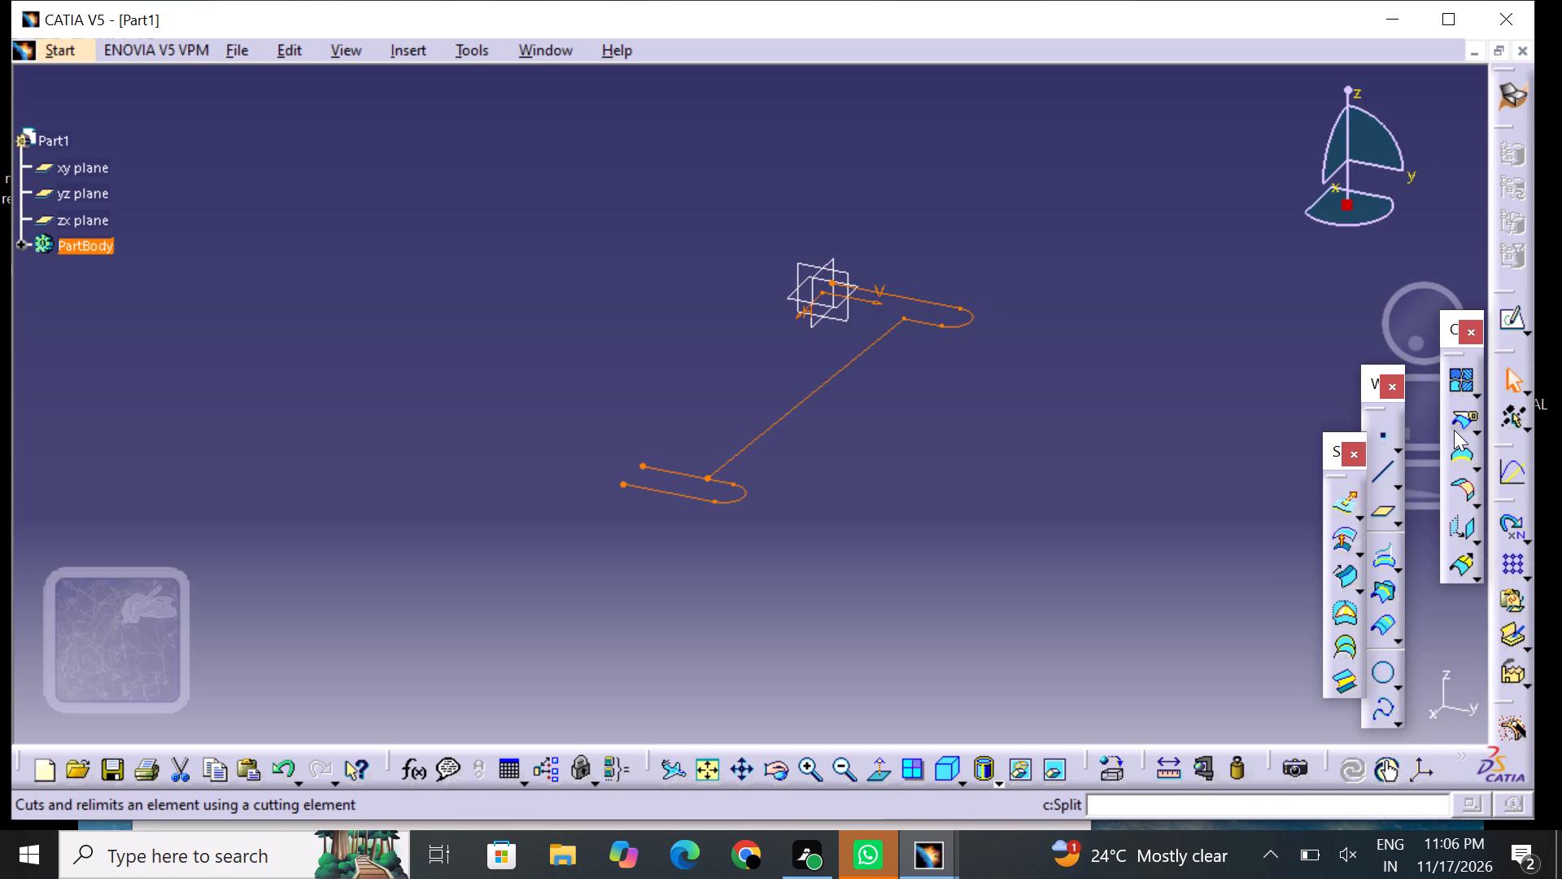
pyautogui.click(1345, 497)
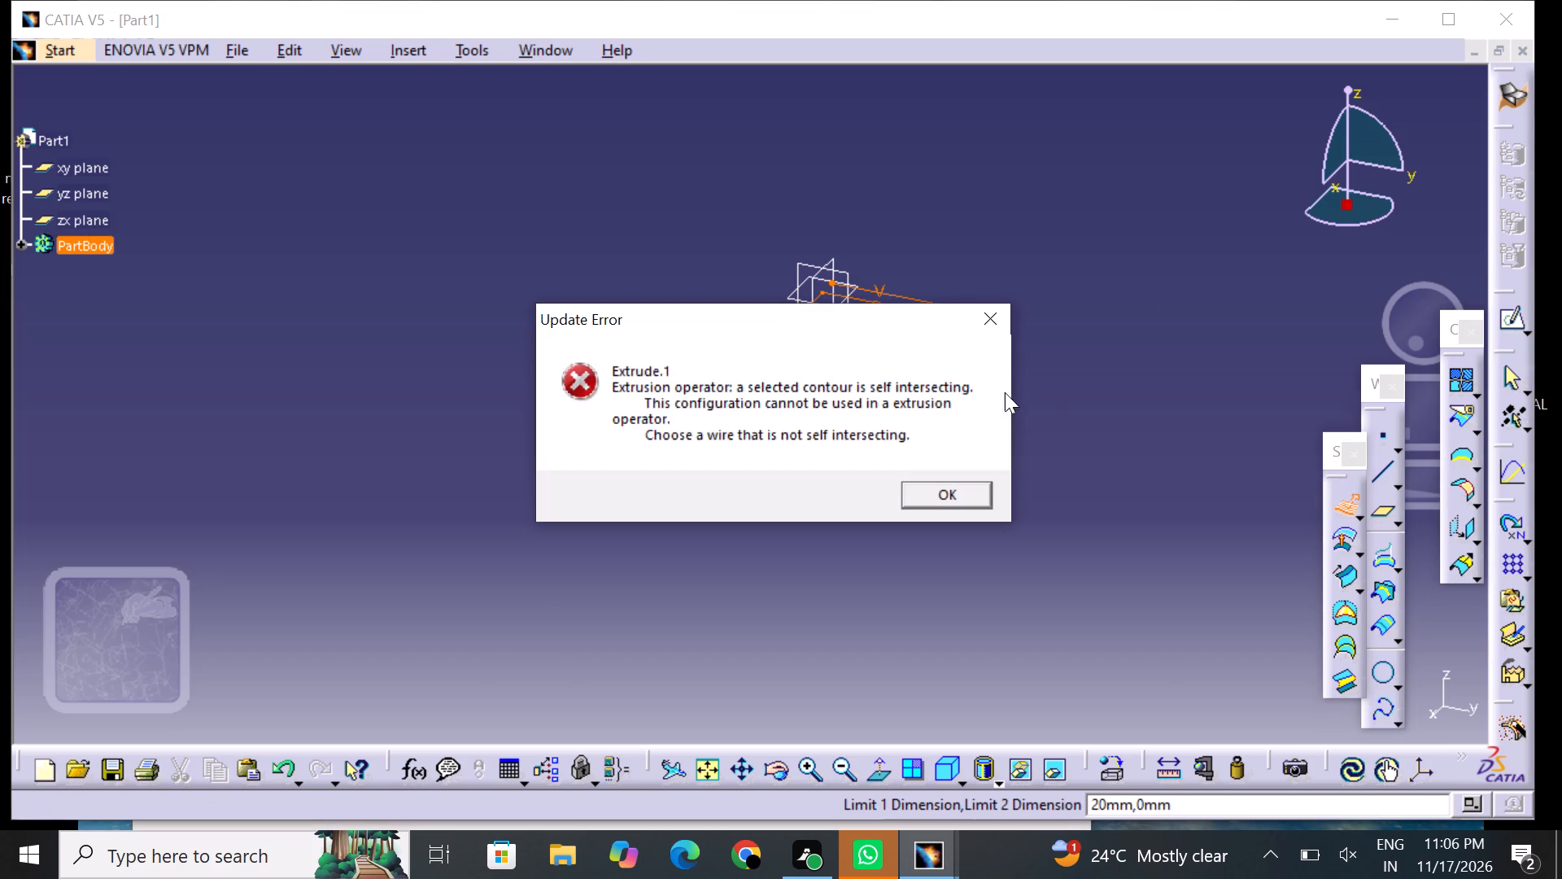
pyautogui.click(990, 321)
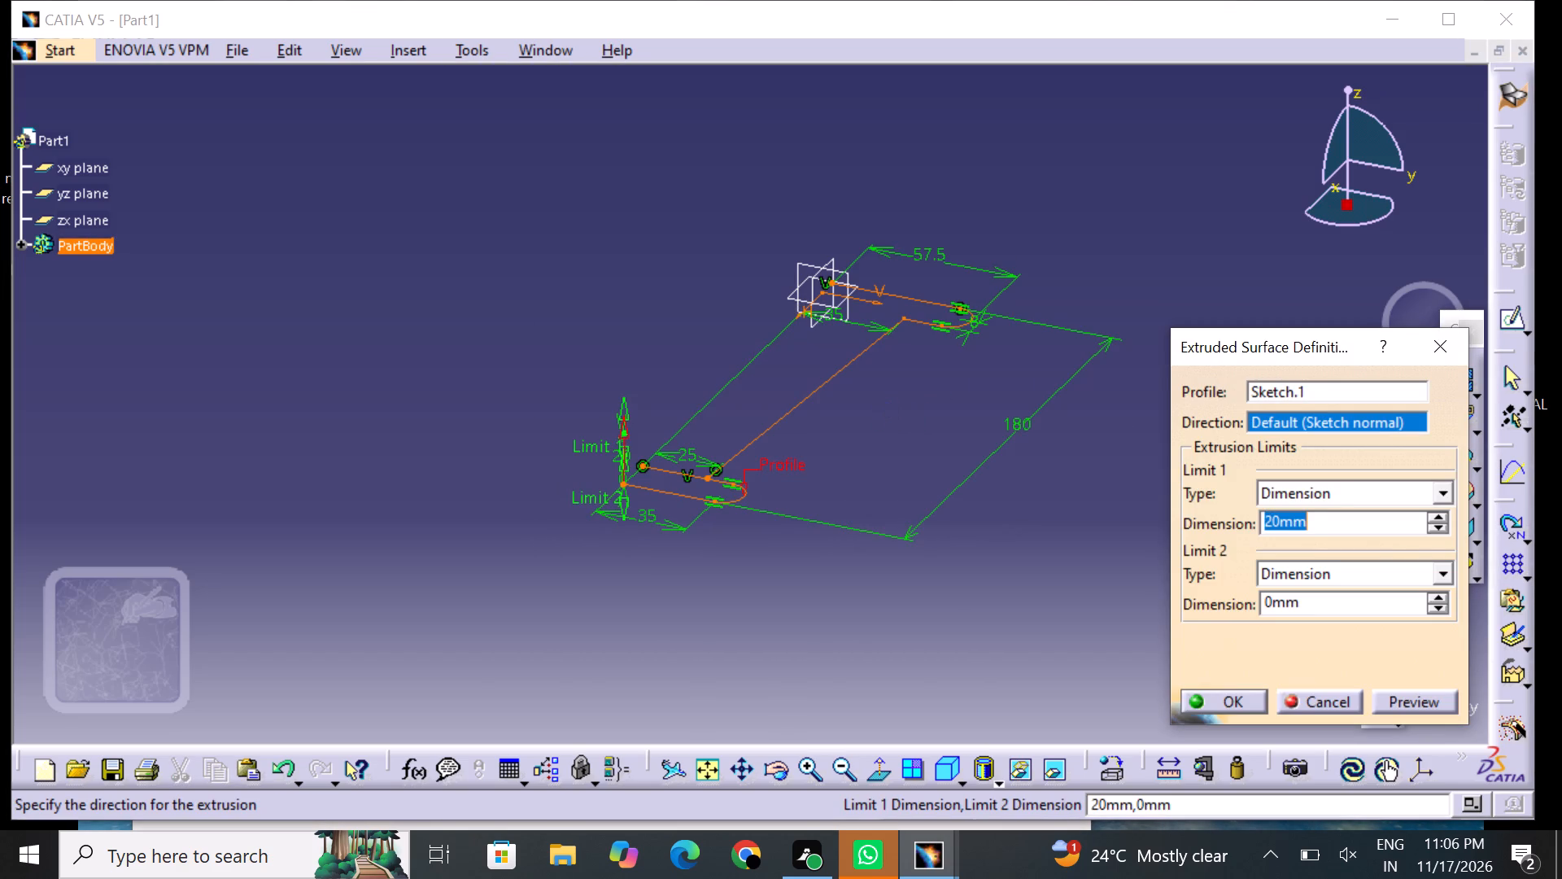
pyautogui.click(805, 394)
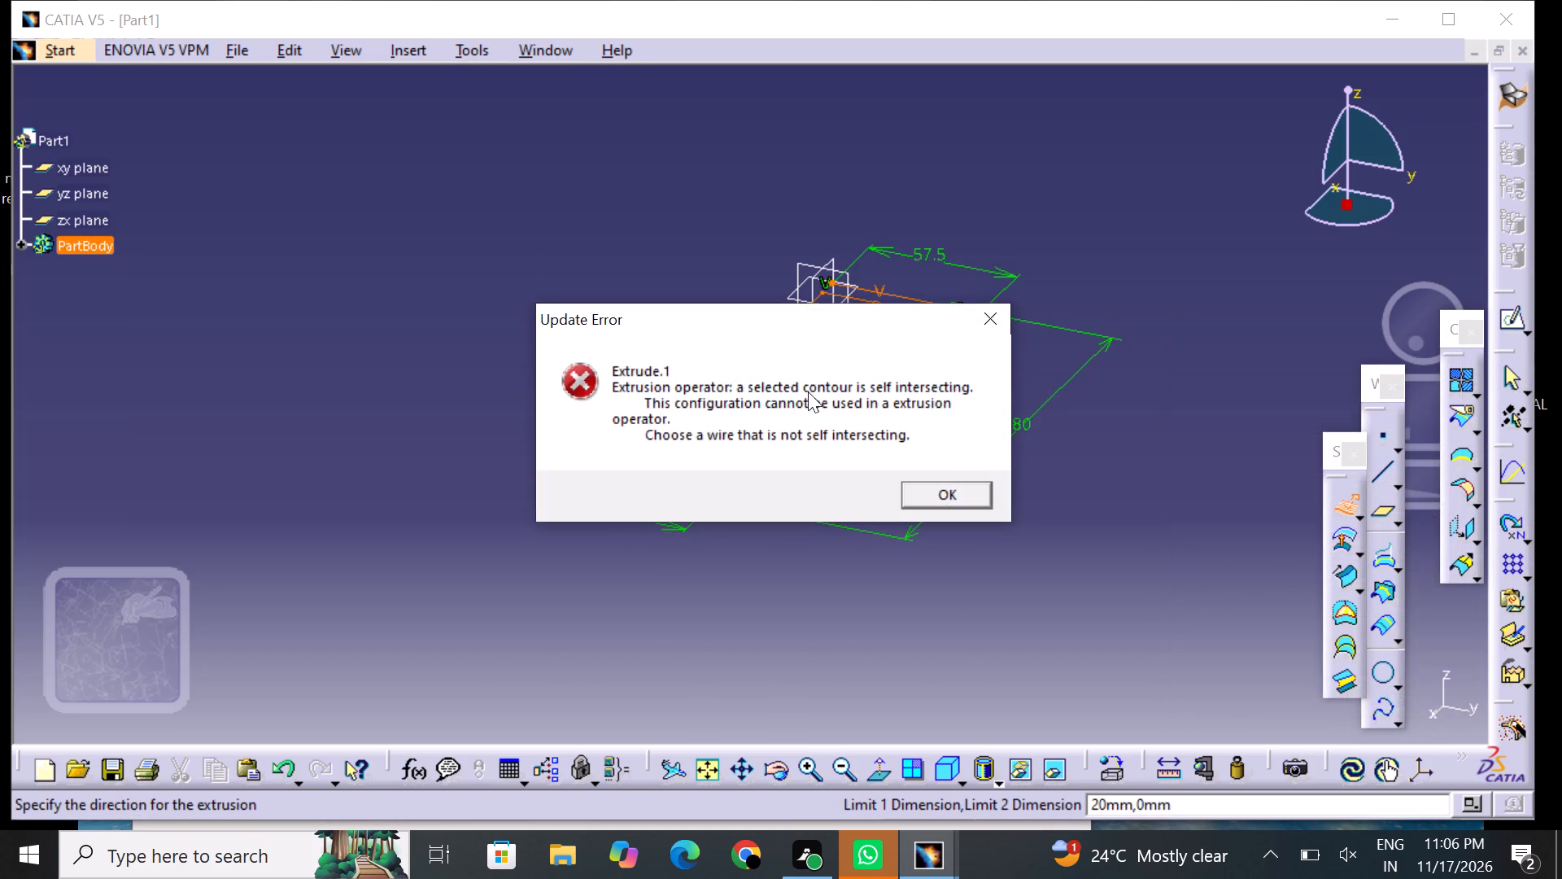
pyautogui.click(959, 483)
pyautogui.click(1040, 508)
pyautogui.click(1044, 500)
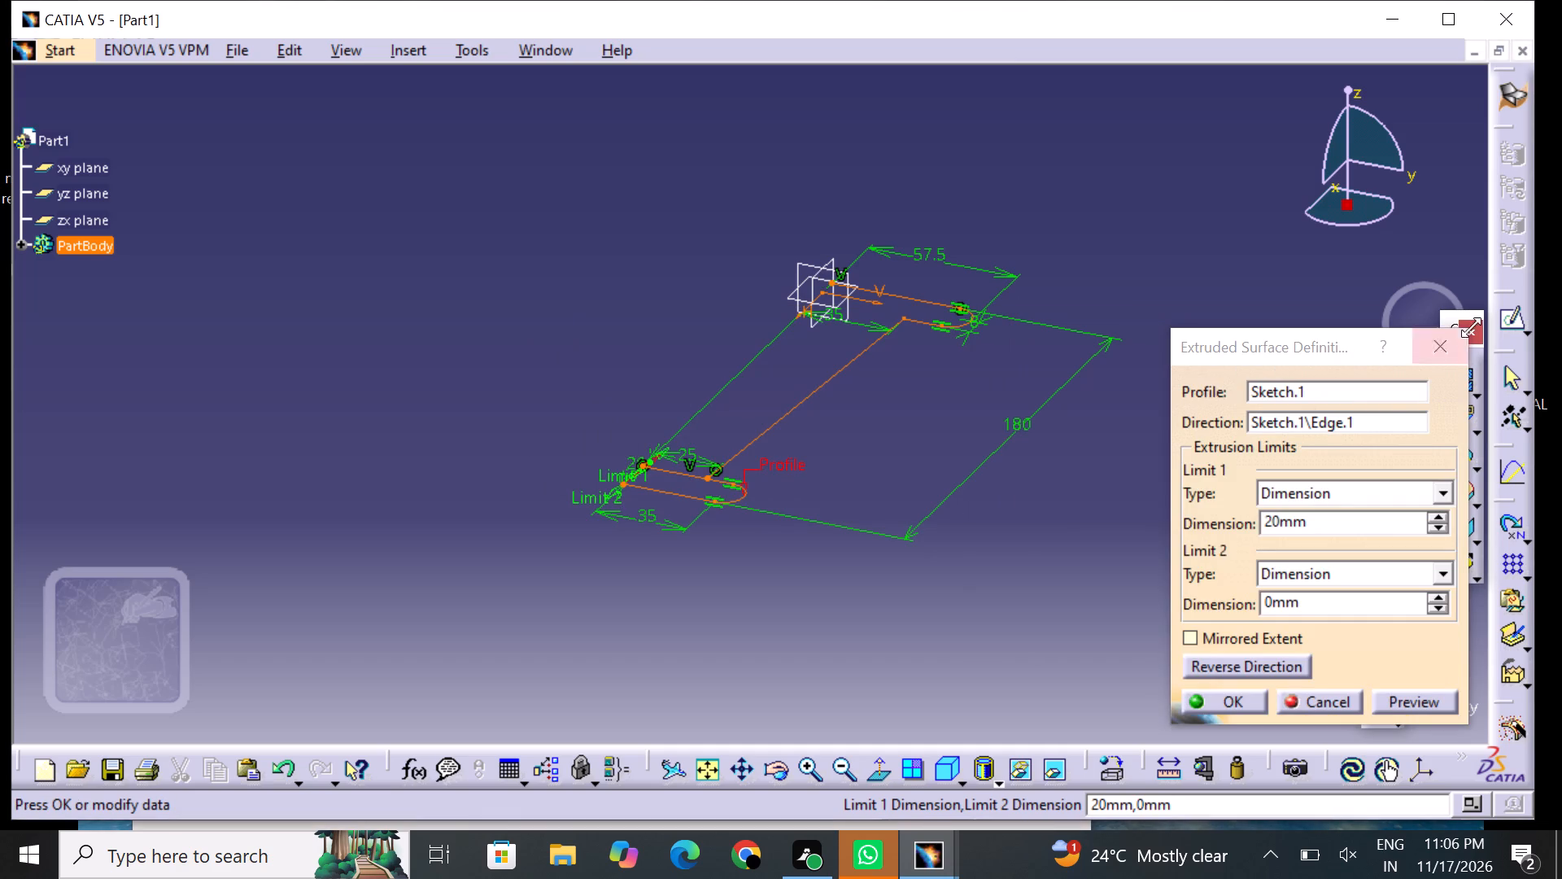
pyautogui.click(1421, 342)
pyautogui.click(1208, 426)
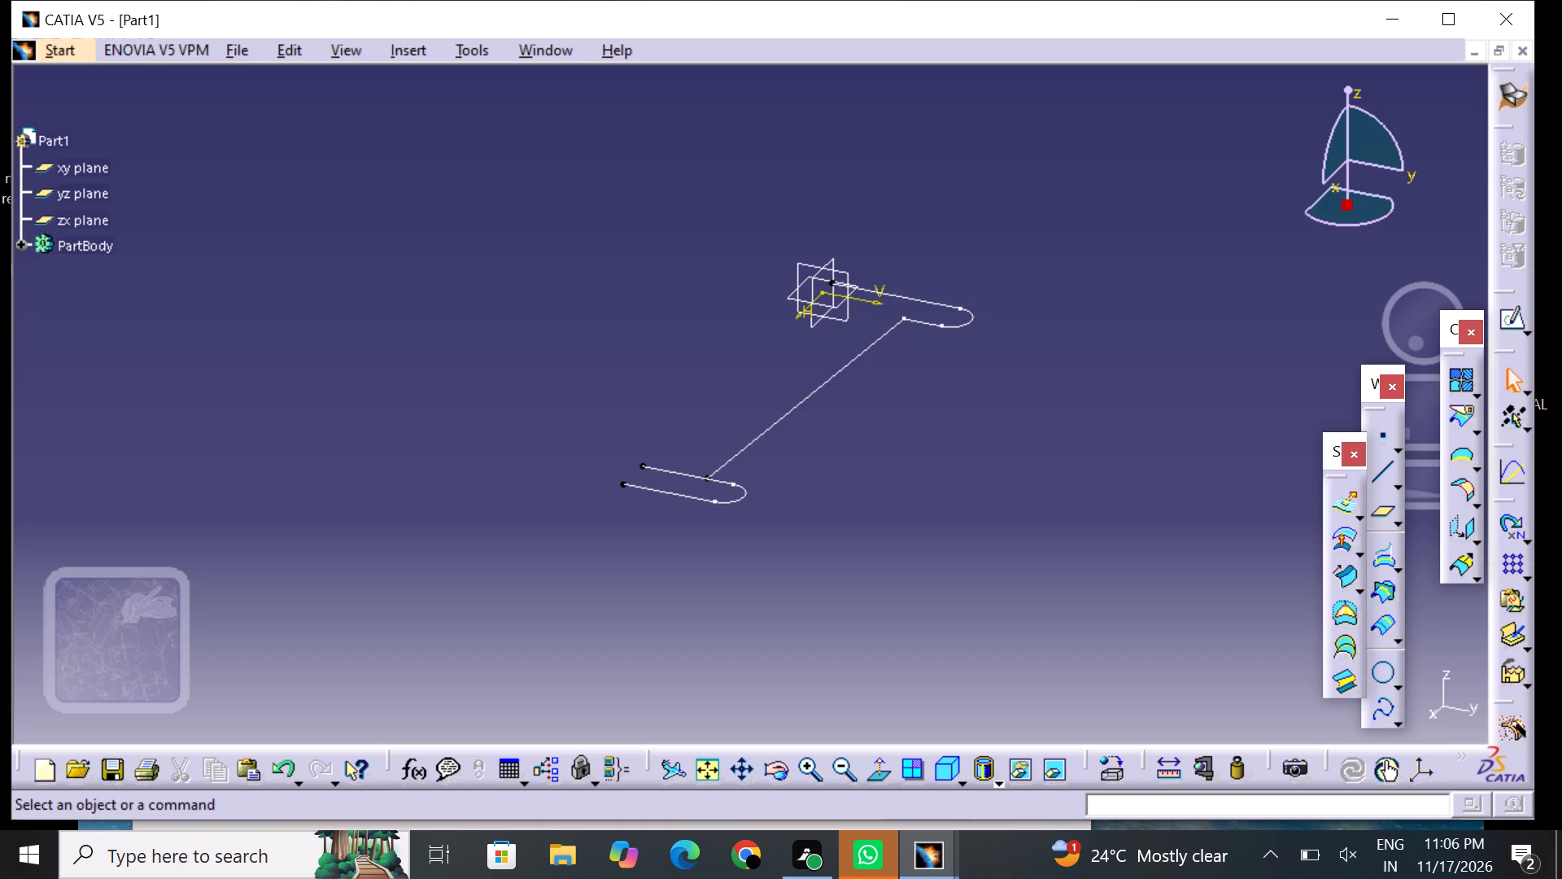
# Reopen the sketch of the two uprights for editing.
pyautogui.click(691, 503)
pyautogui.click(696, 497)
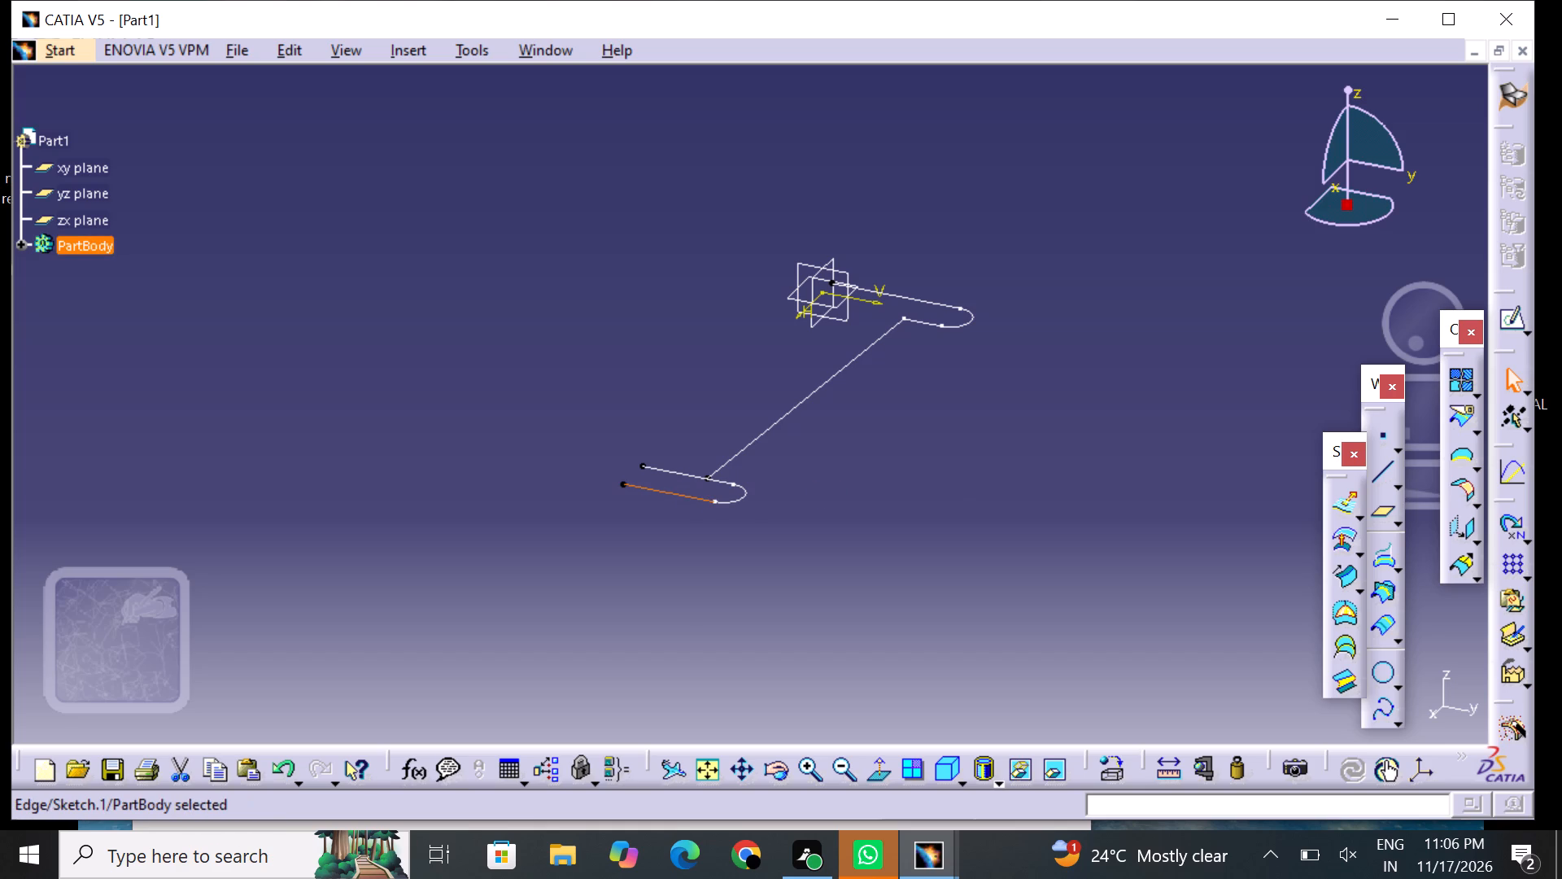
pyautogui.click(1508, 320)
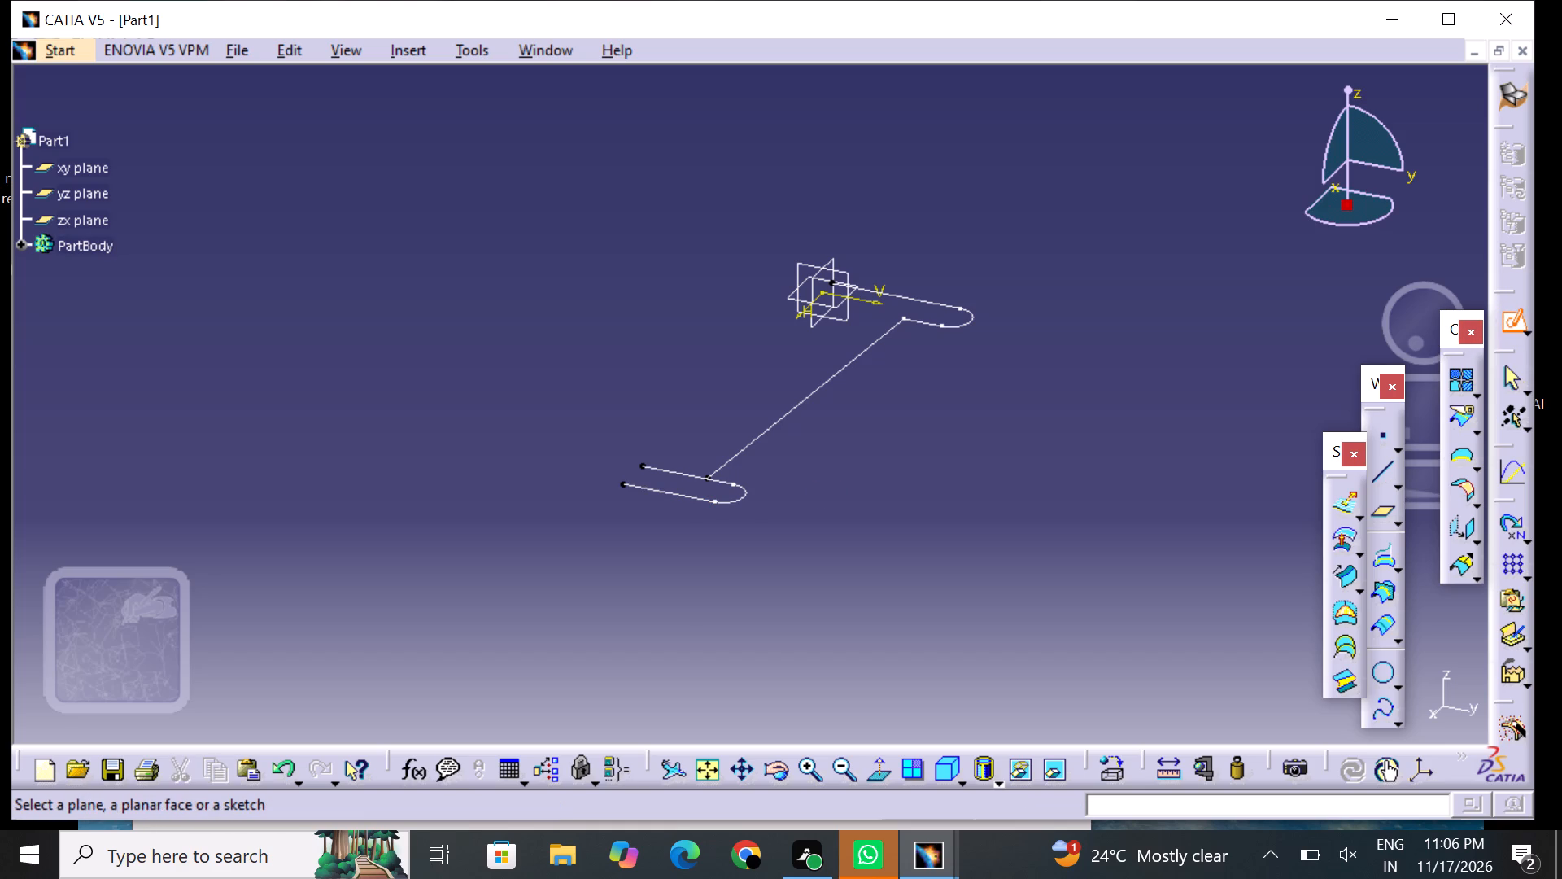
pyautogui.click(728, 480)
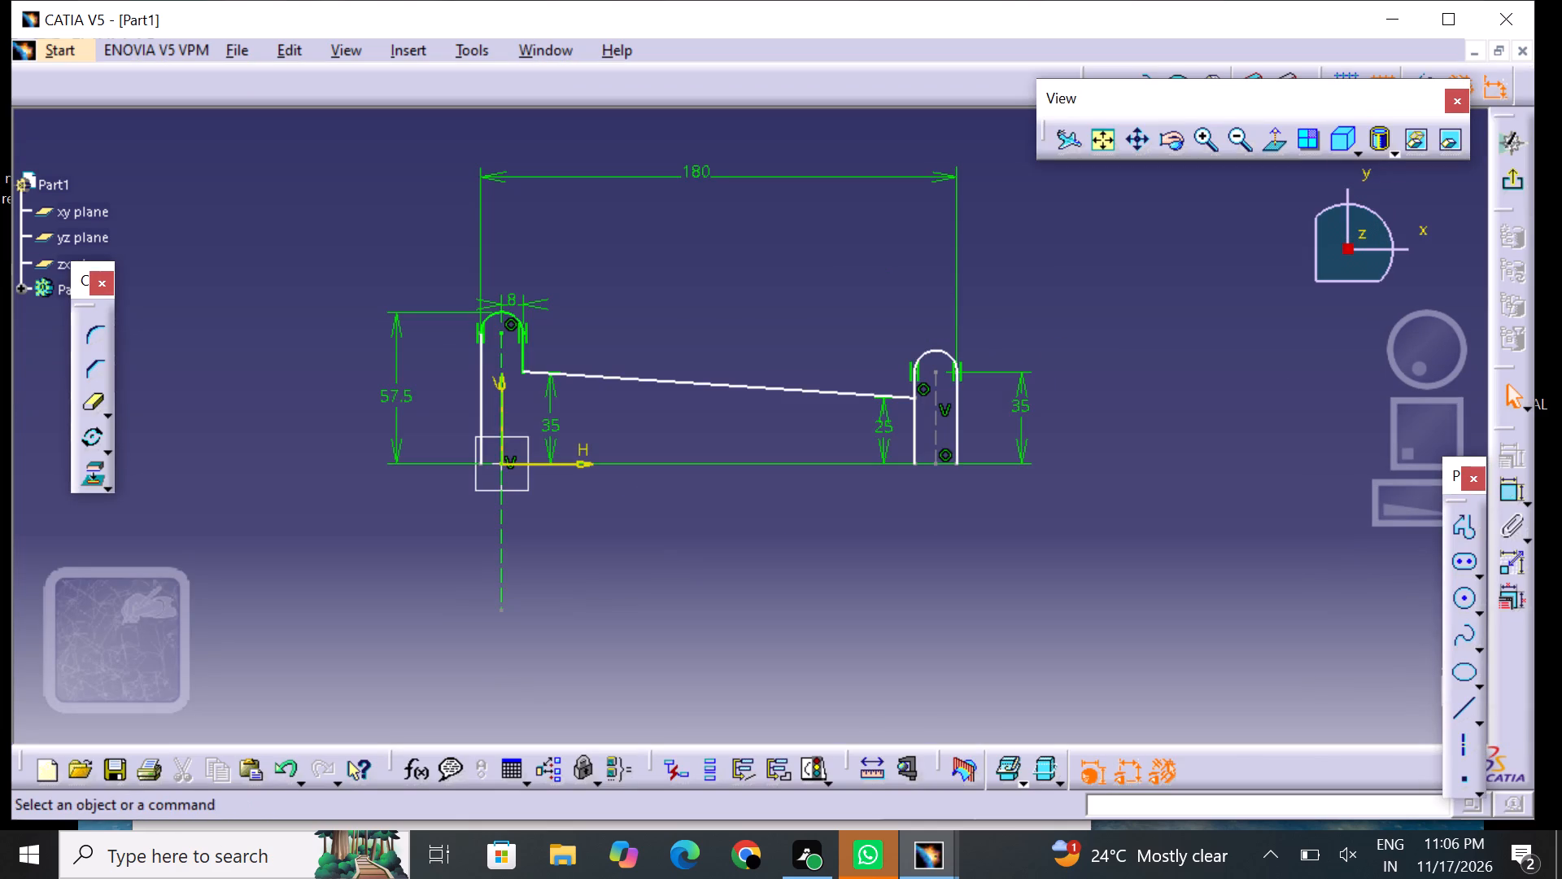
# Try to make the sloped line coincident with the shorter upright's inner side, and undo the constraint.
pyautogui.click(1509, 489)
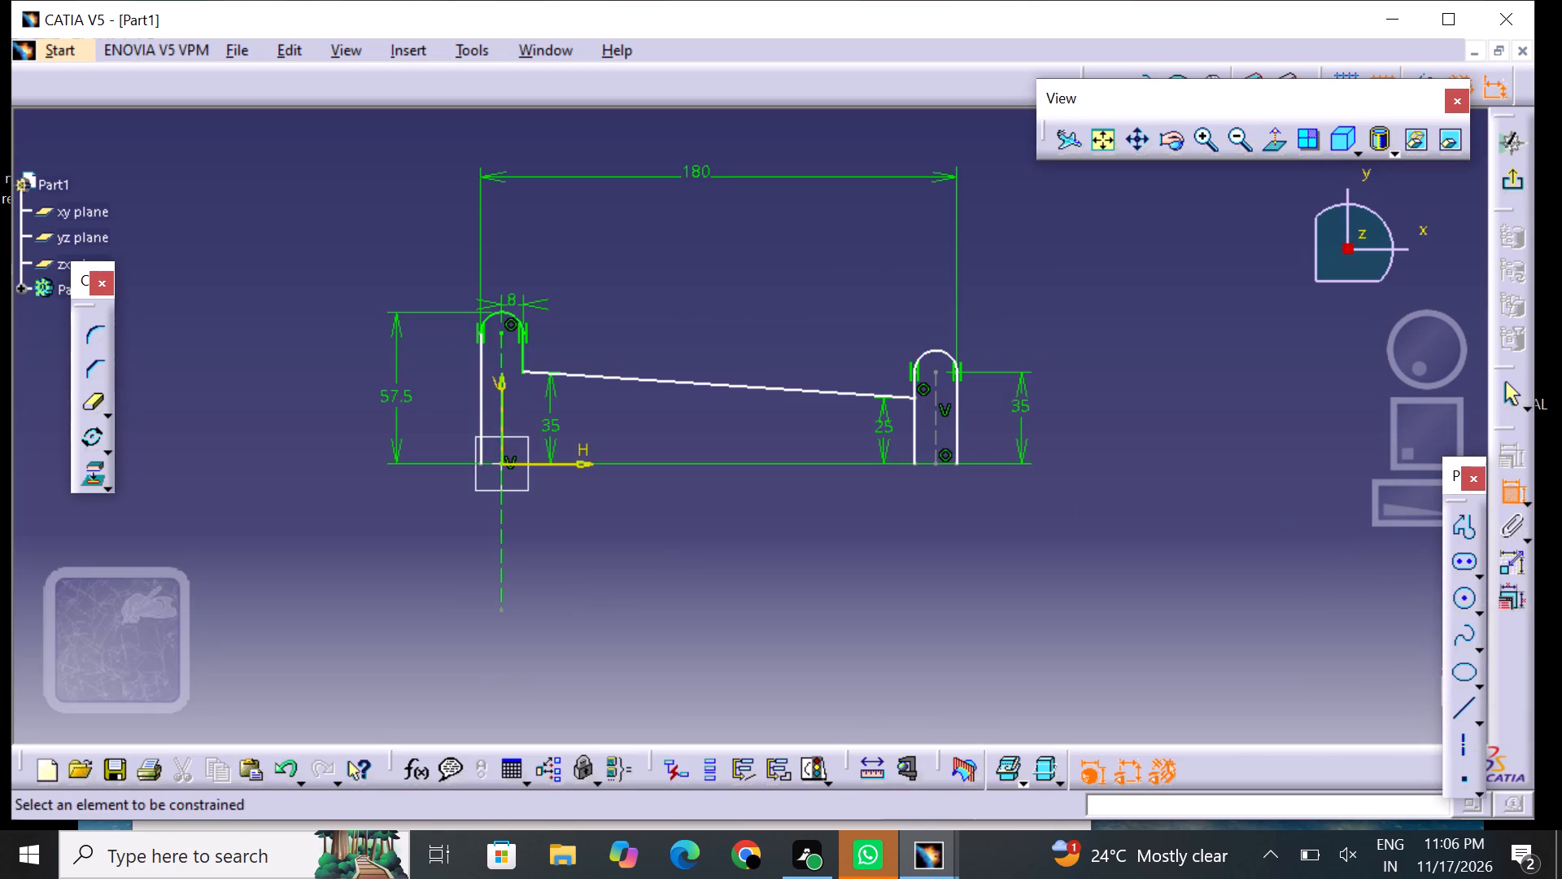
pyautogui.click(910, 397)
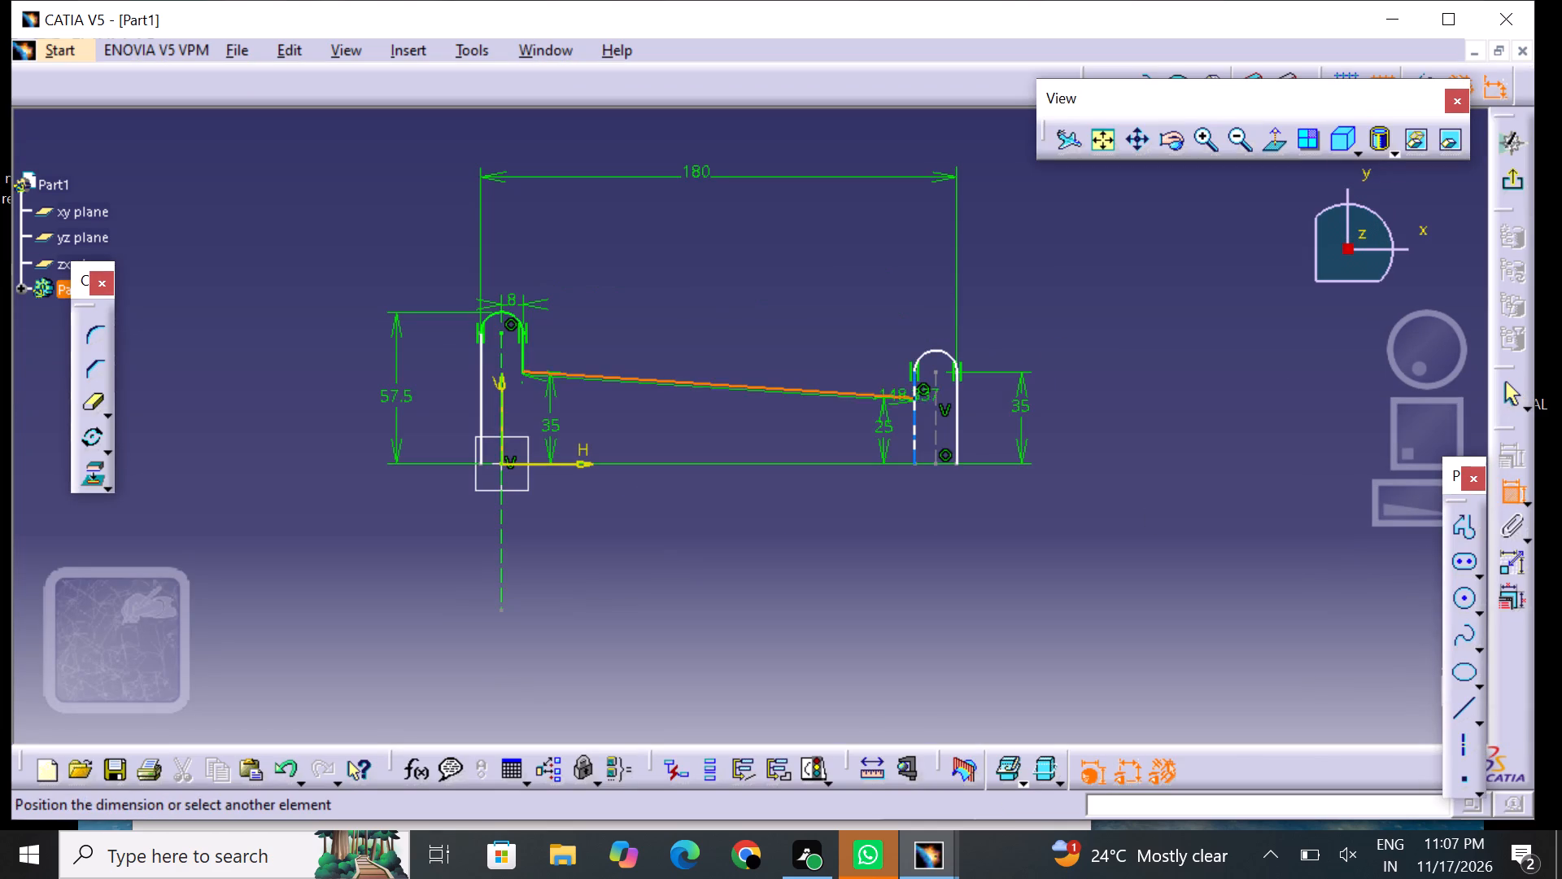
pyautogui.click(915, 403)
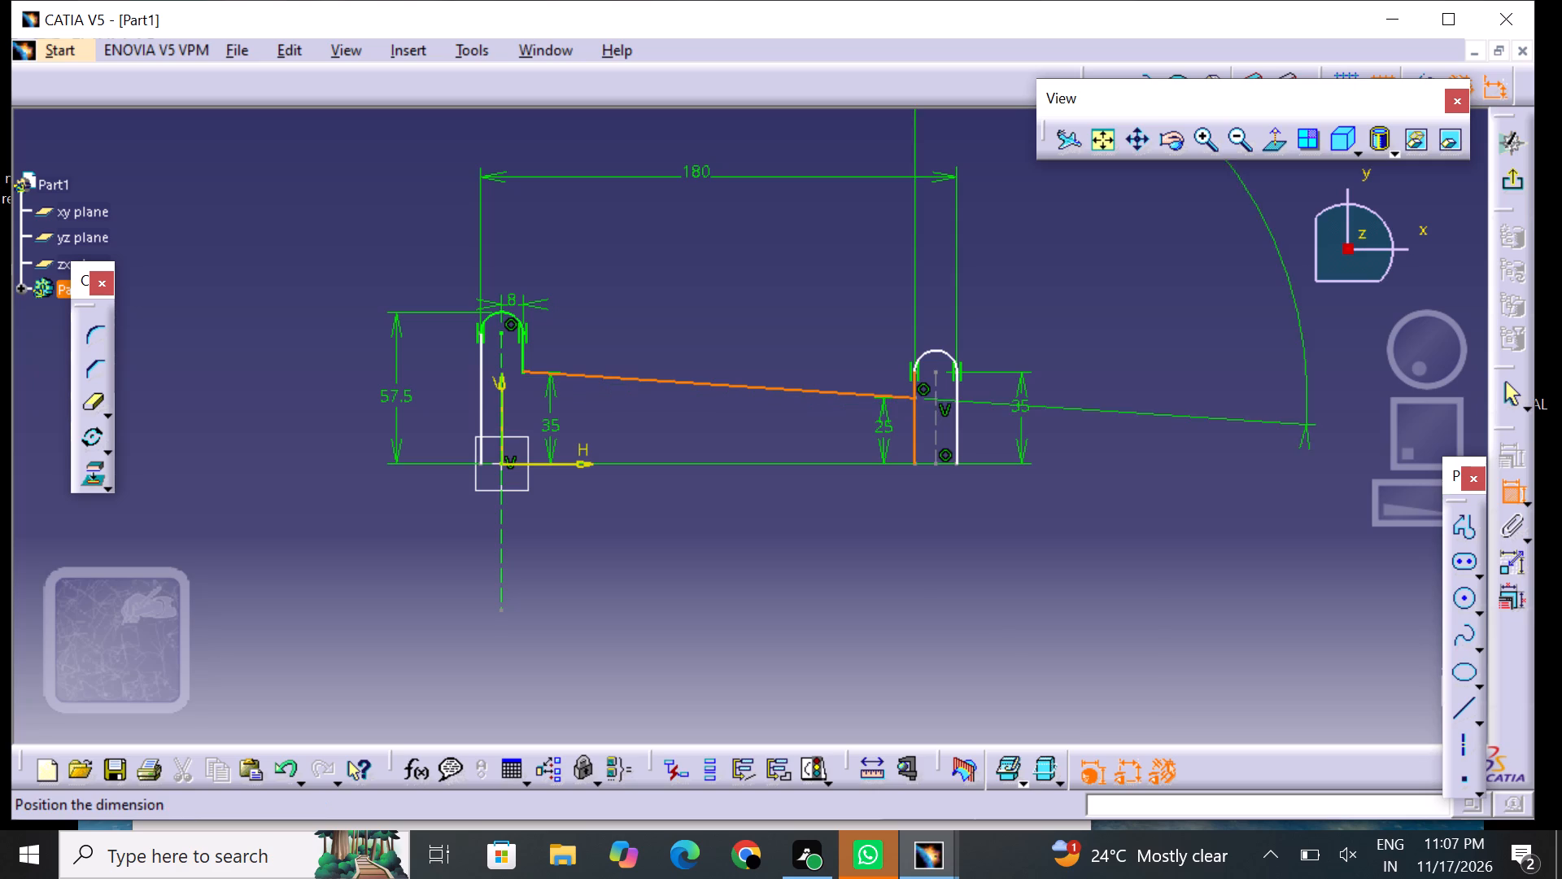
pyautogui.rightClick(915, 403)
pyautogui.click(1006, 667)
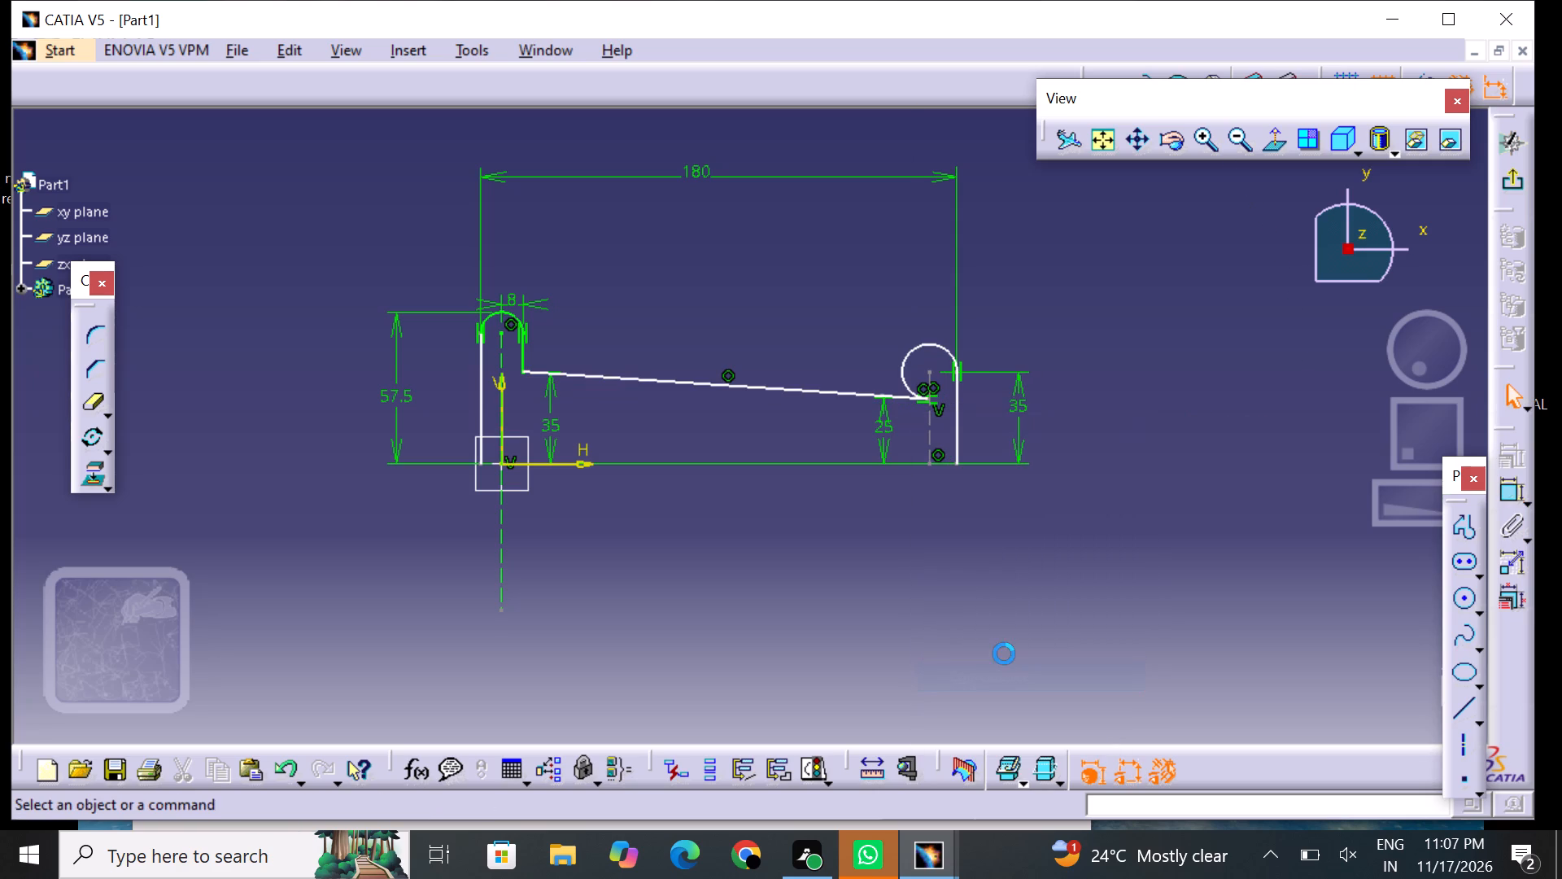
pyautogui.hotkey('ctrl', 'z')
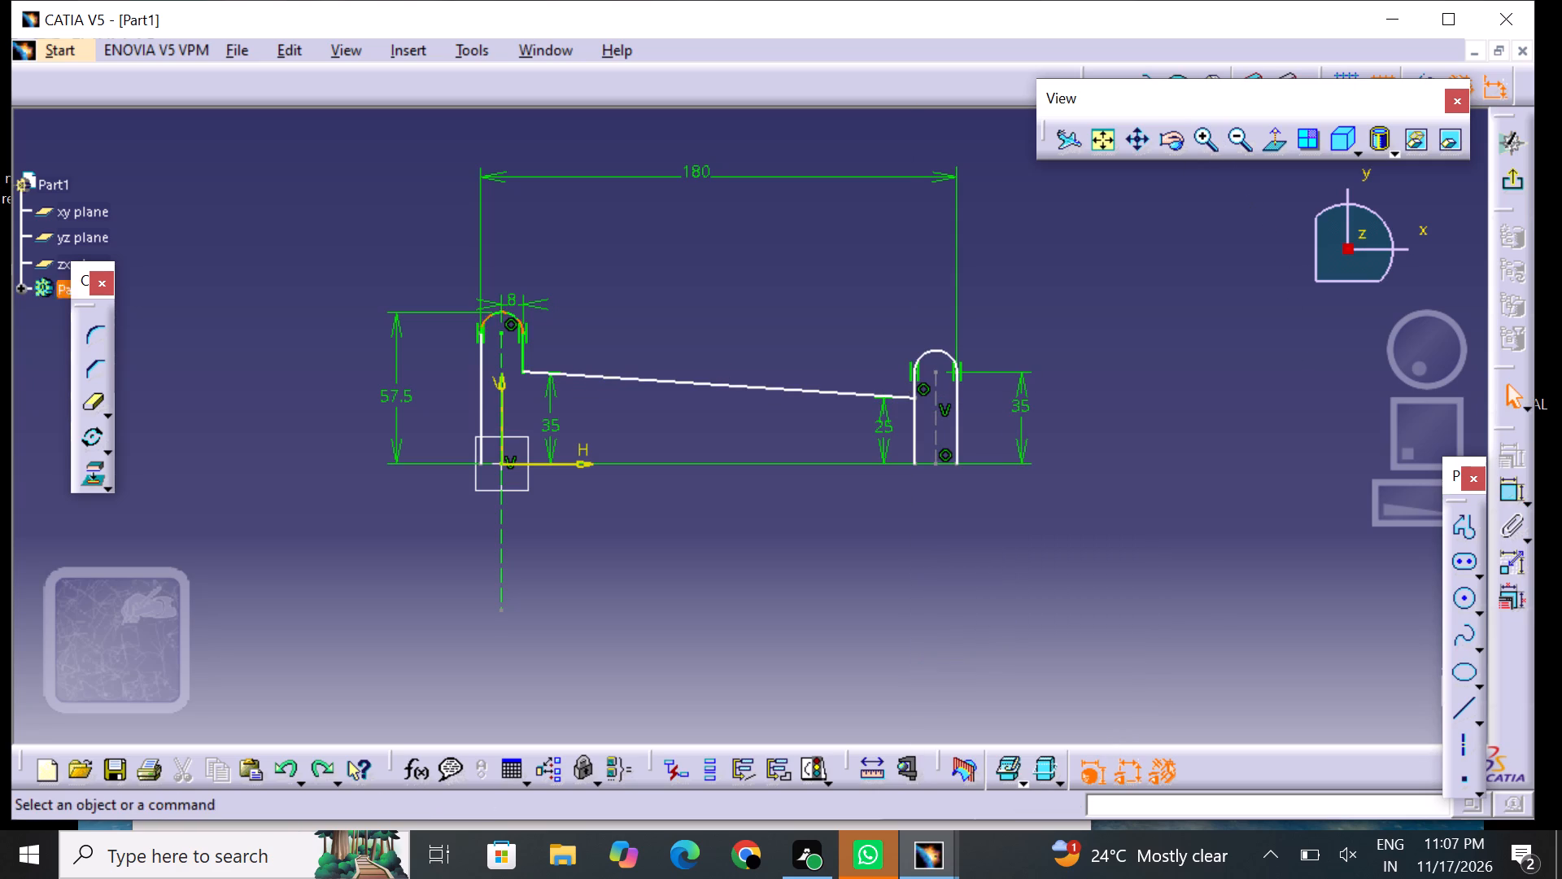
# Quick-trim the shorter upright's inner side below the sloped line and exit the sketch.
pyautogui.click(103, 404)
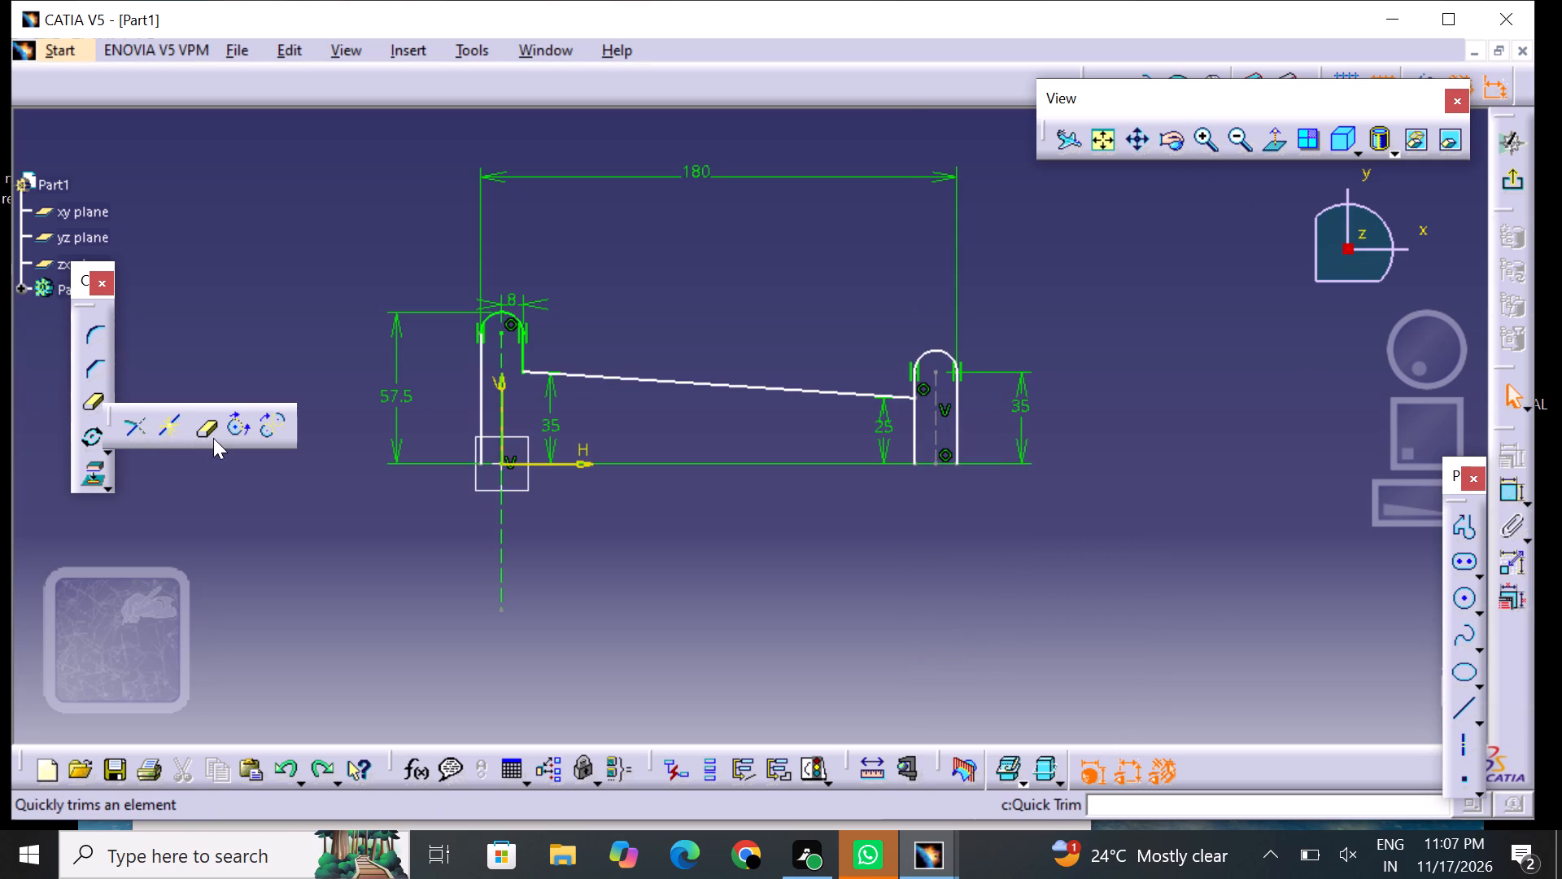
pyautogui.click(207, 431)
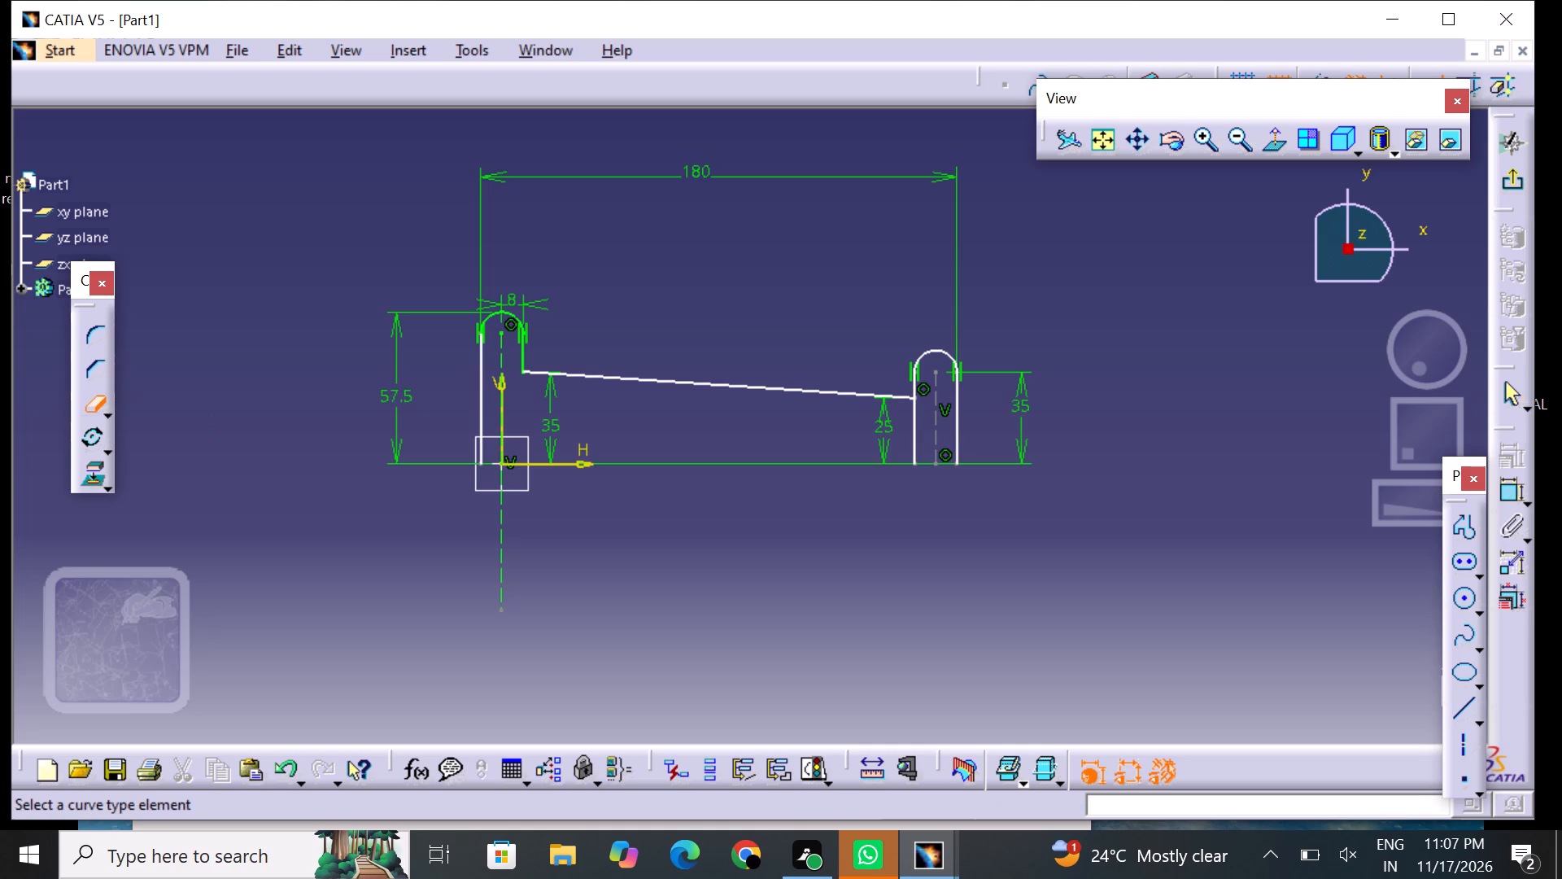
pyautogui.click(912, 427)
pyautogui.click(918, 567)
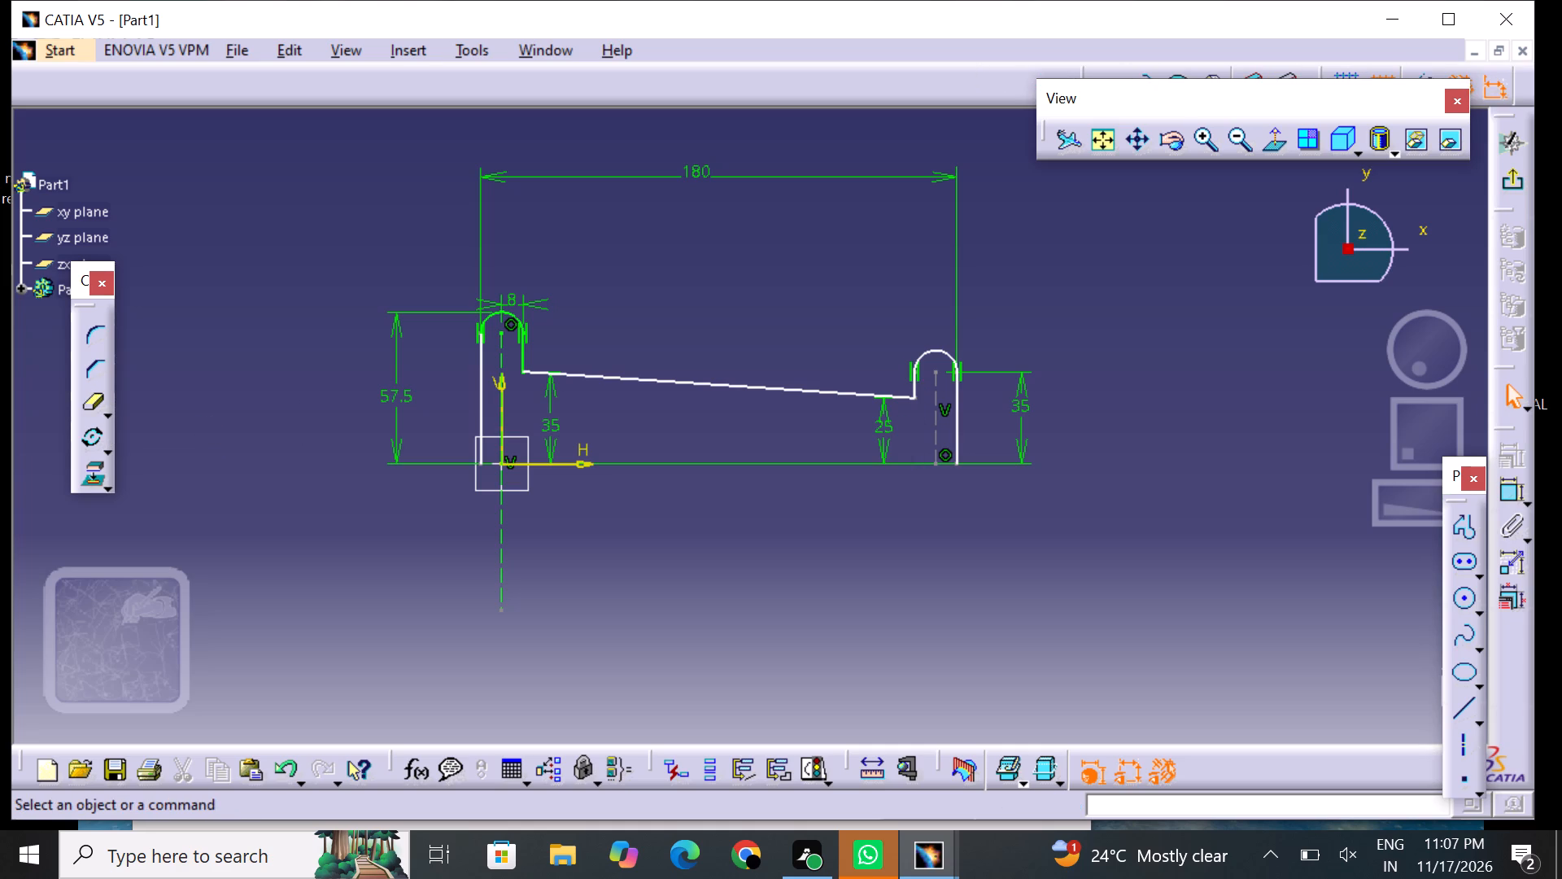
pyautogui.click(960, 465)
pyautogui.click(951, 505)
pyautogui.click(1516, 162)
pyautogui.click(1510, 186)
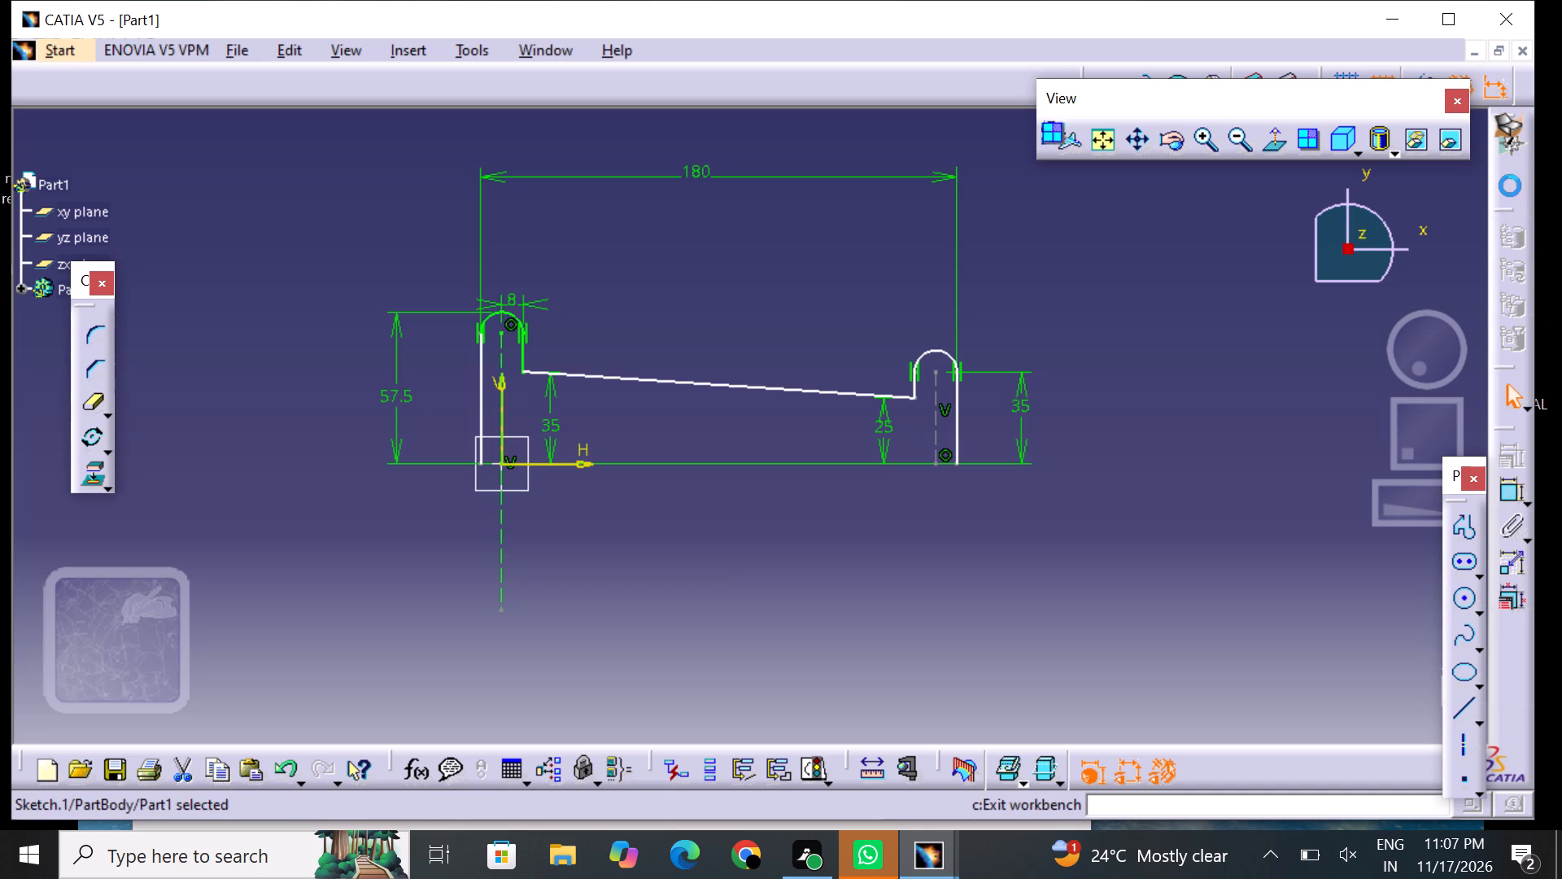
pyautogui.click(1096, 421)
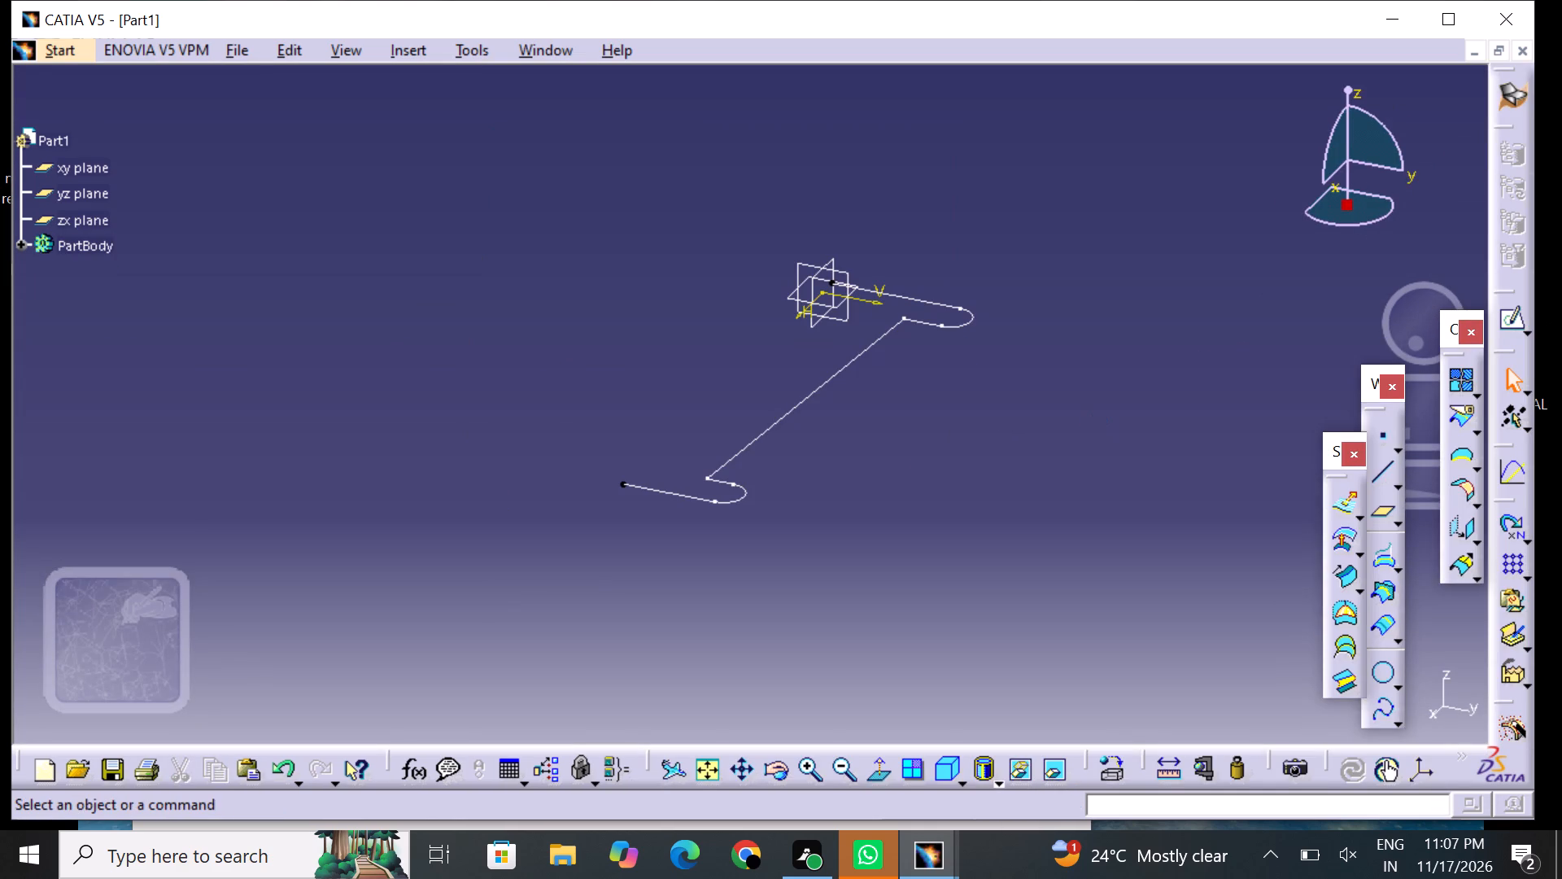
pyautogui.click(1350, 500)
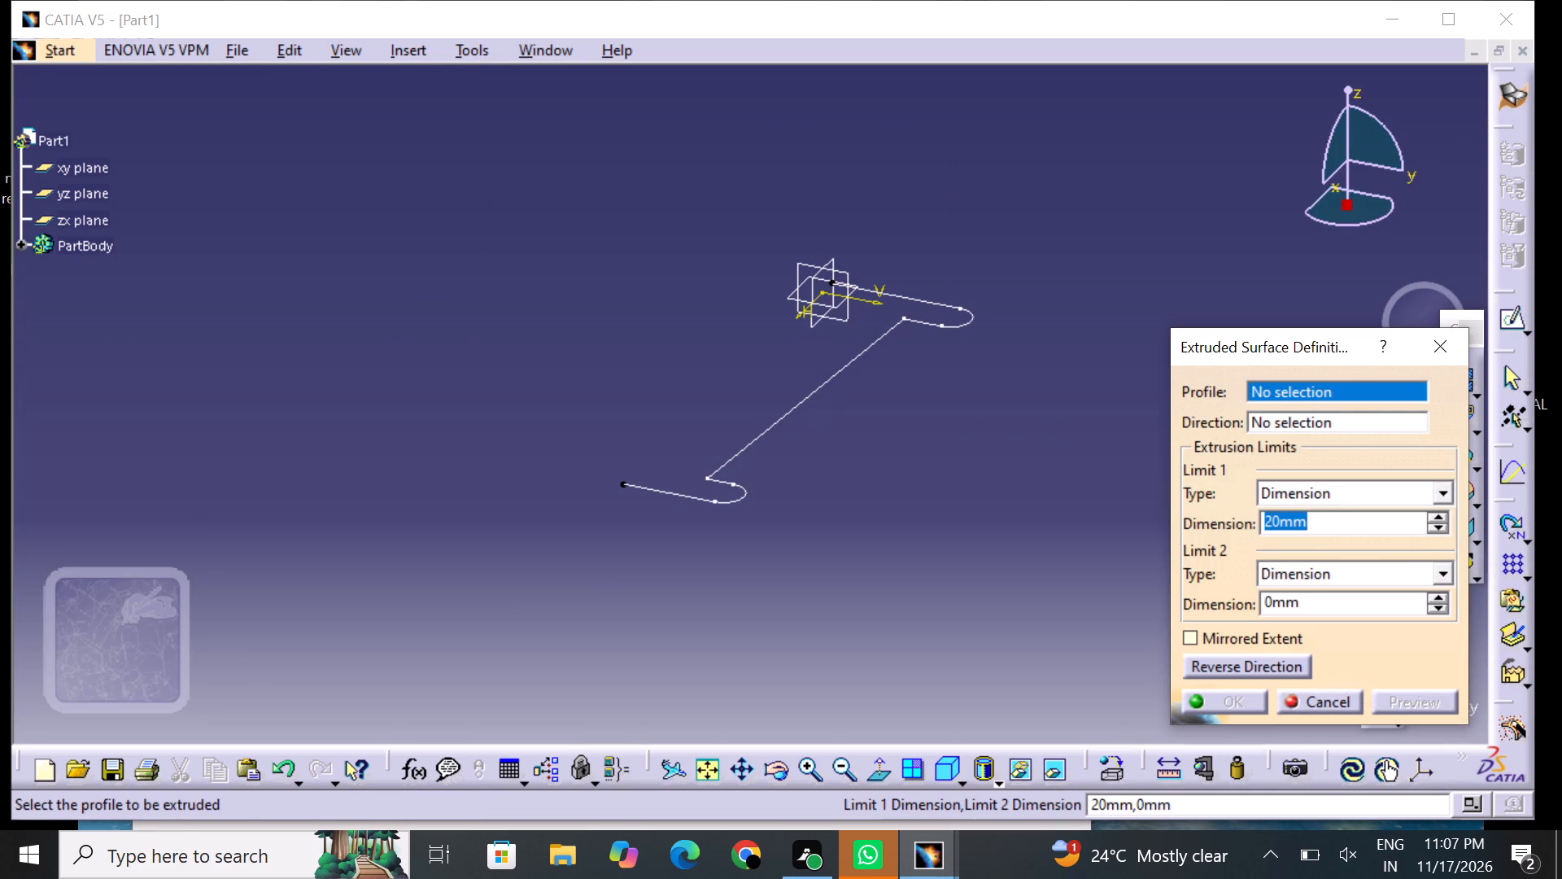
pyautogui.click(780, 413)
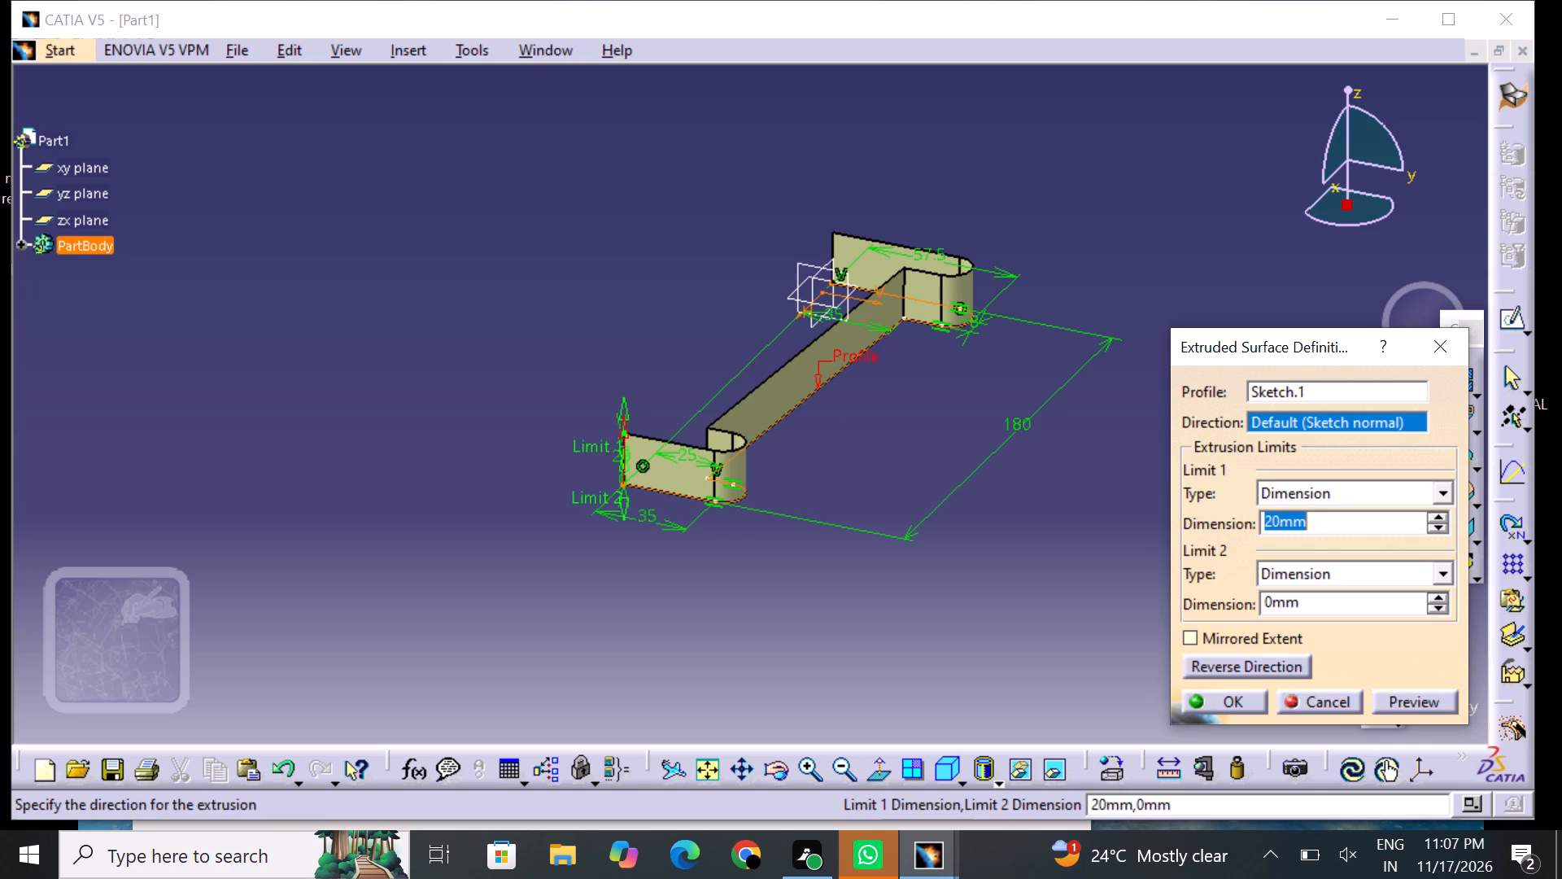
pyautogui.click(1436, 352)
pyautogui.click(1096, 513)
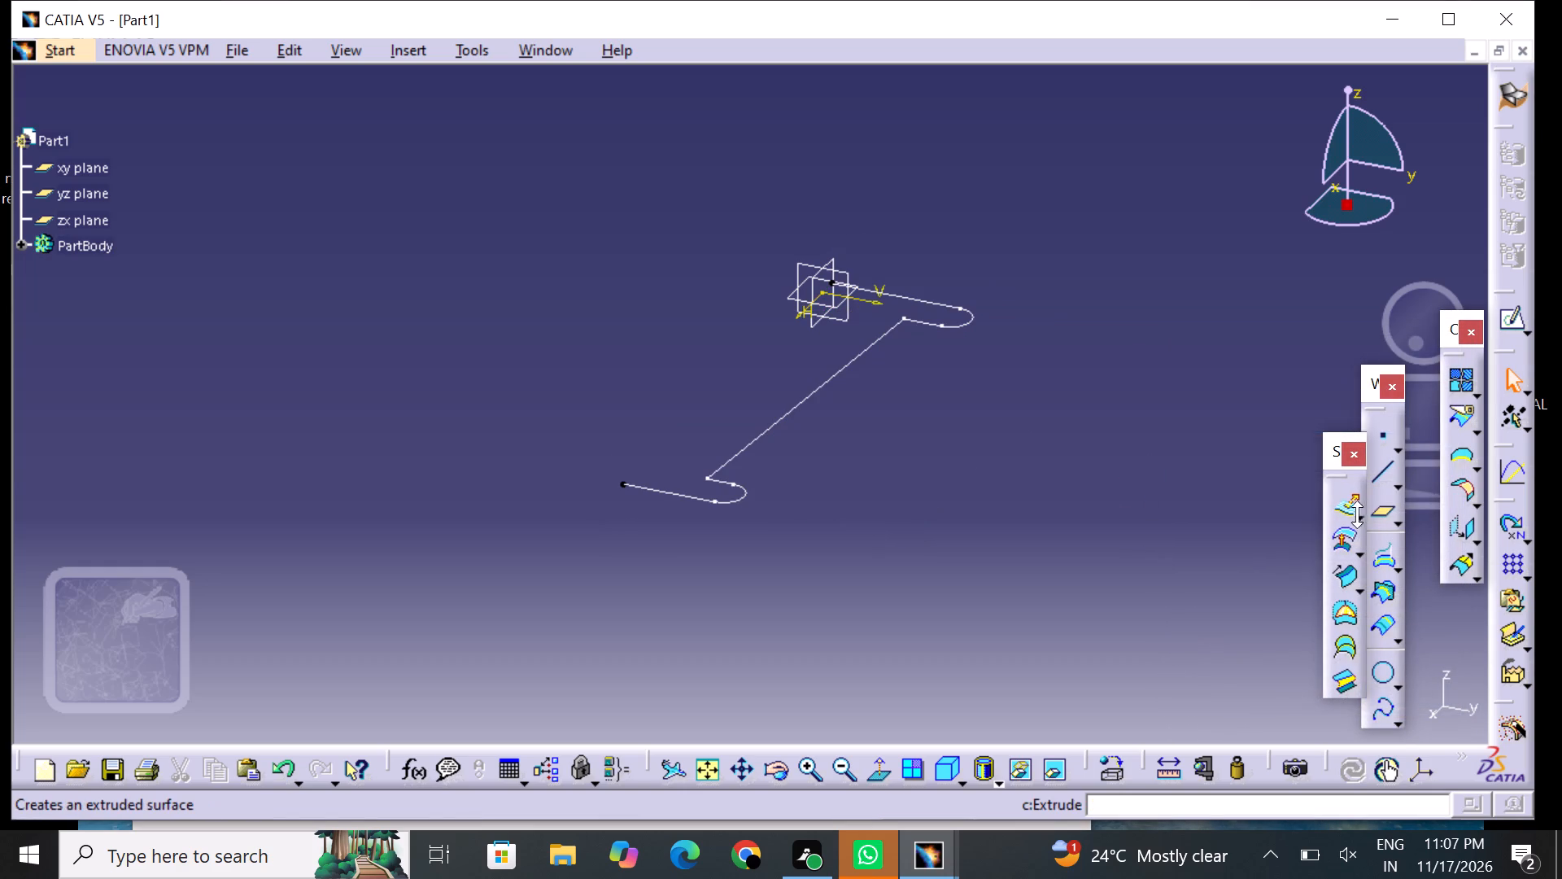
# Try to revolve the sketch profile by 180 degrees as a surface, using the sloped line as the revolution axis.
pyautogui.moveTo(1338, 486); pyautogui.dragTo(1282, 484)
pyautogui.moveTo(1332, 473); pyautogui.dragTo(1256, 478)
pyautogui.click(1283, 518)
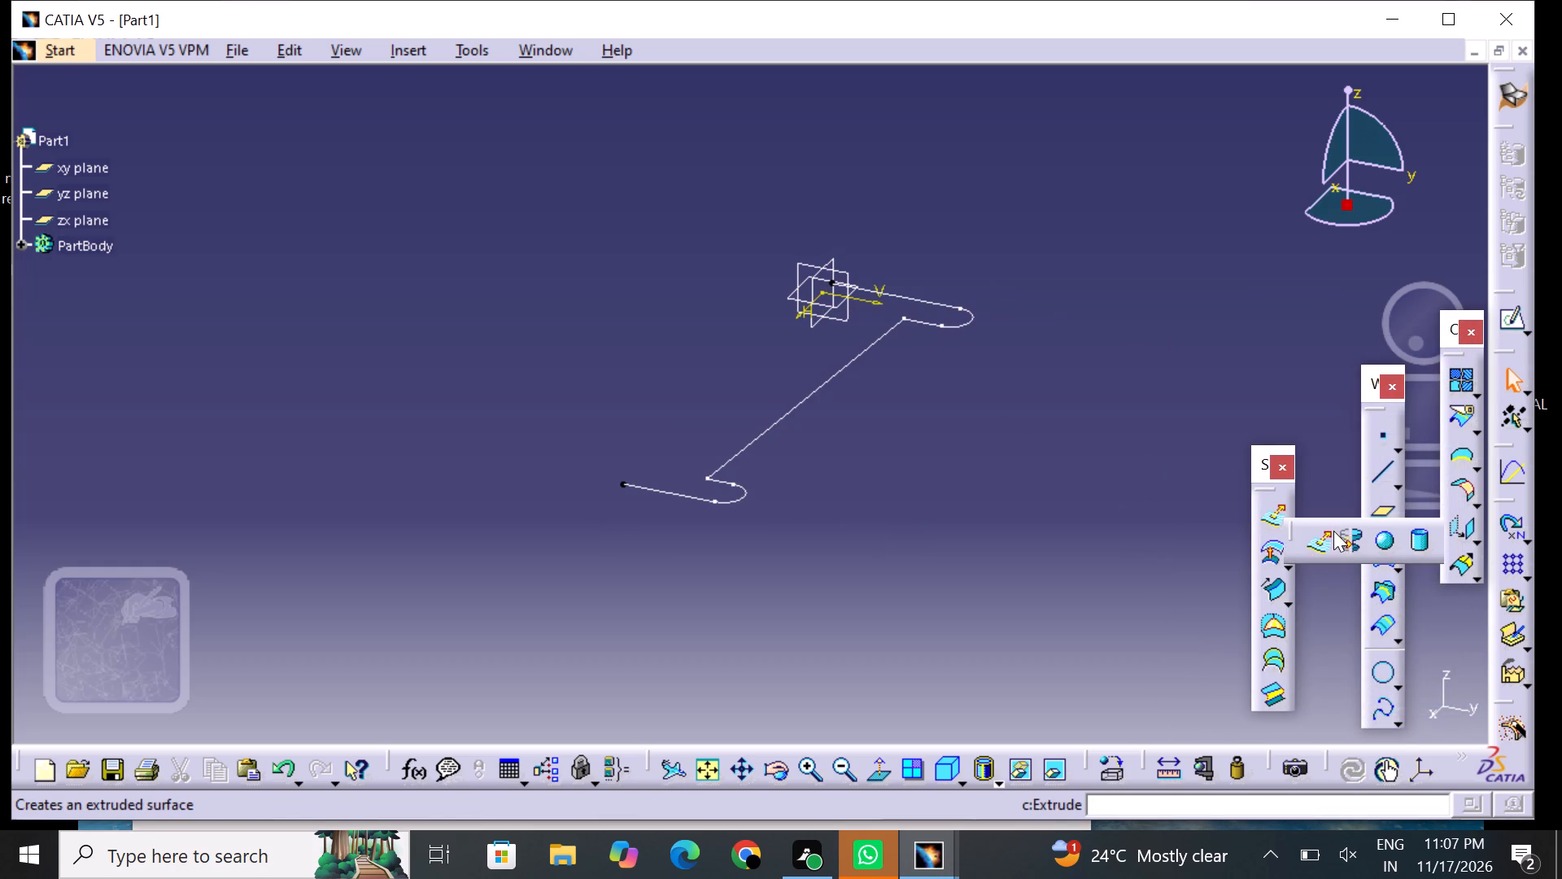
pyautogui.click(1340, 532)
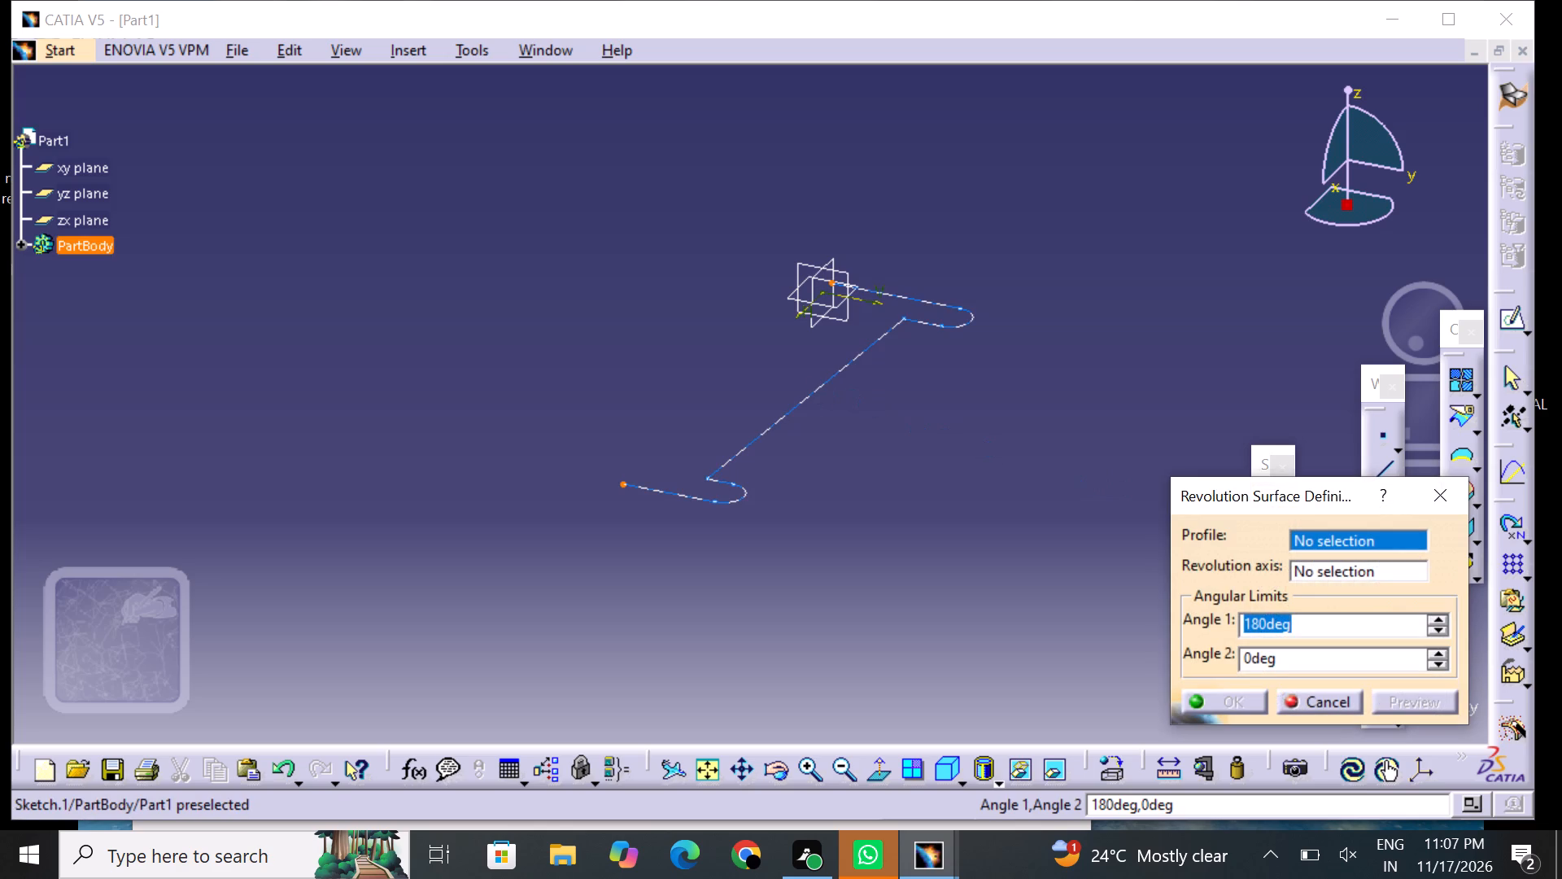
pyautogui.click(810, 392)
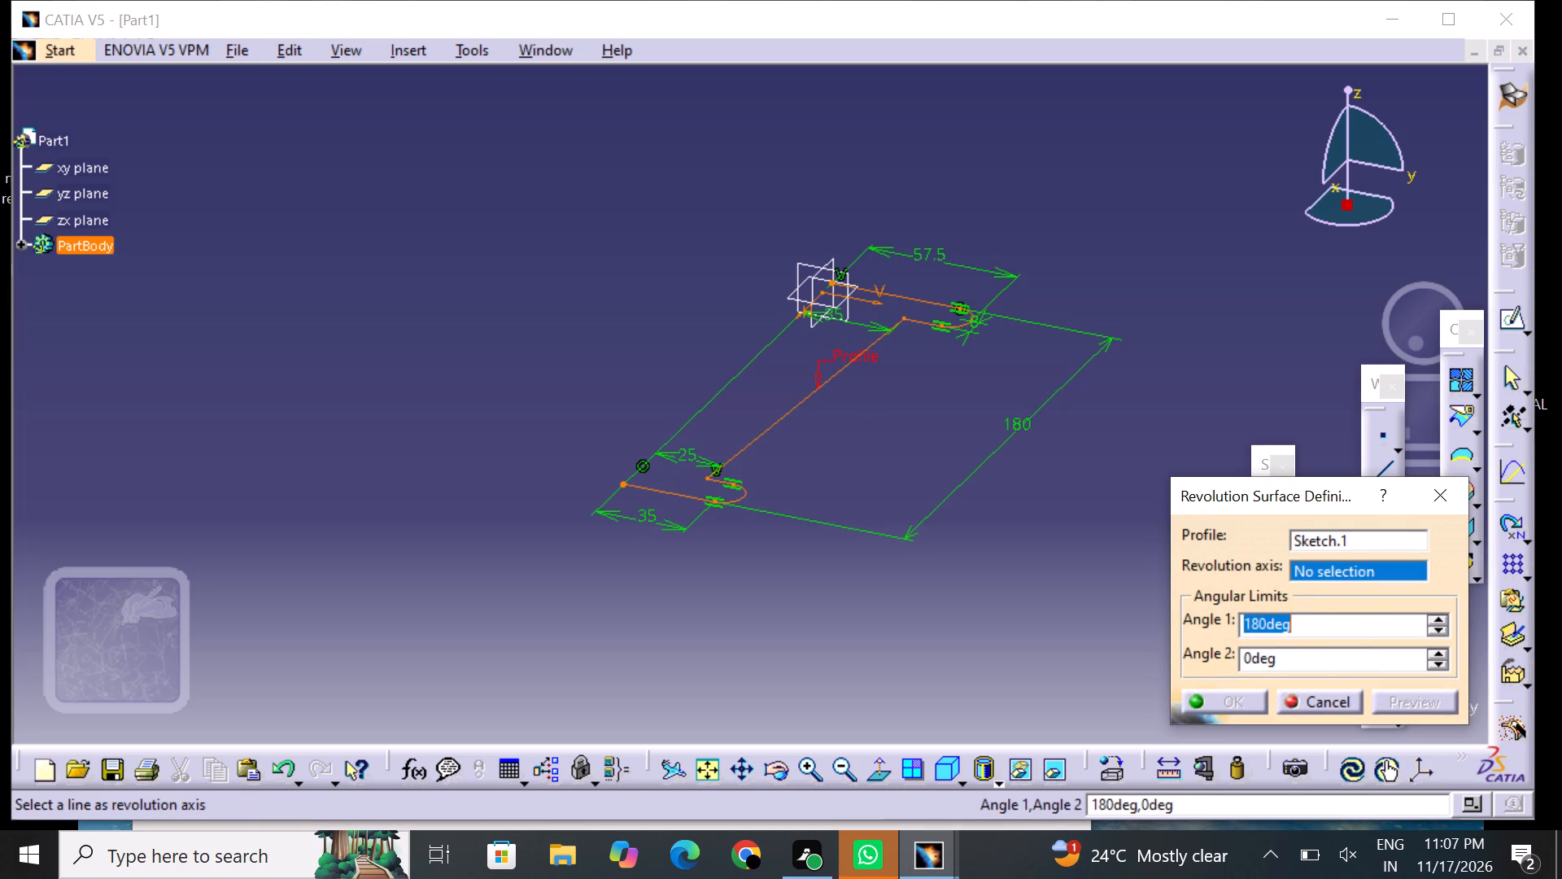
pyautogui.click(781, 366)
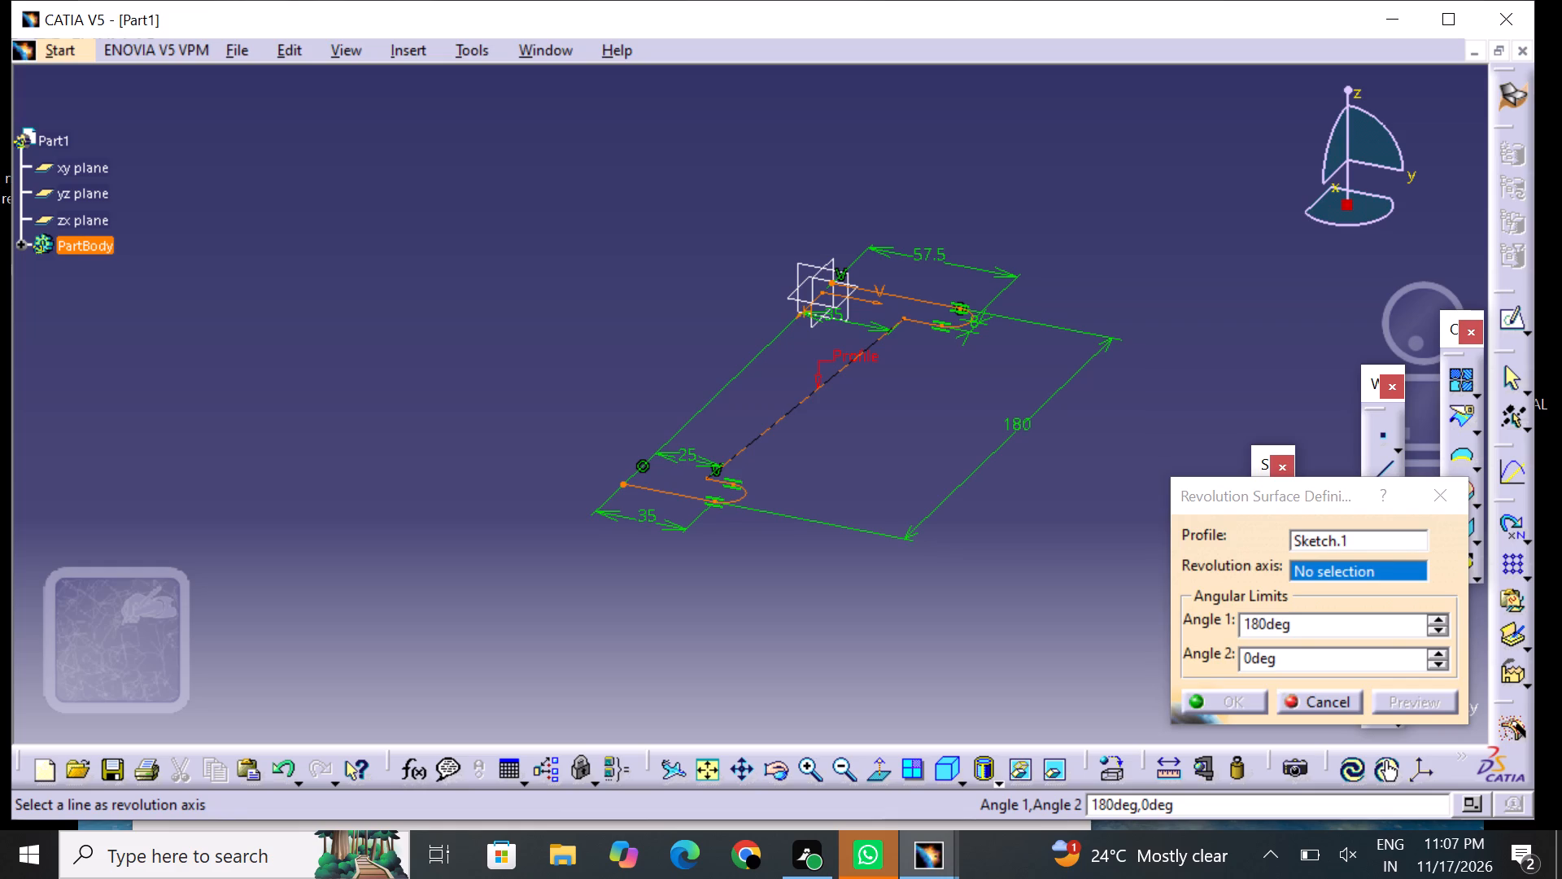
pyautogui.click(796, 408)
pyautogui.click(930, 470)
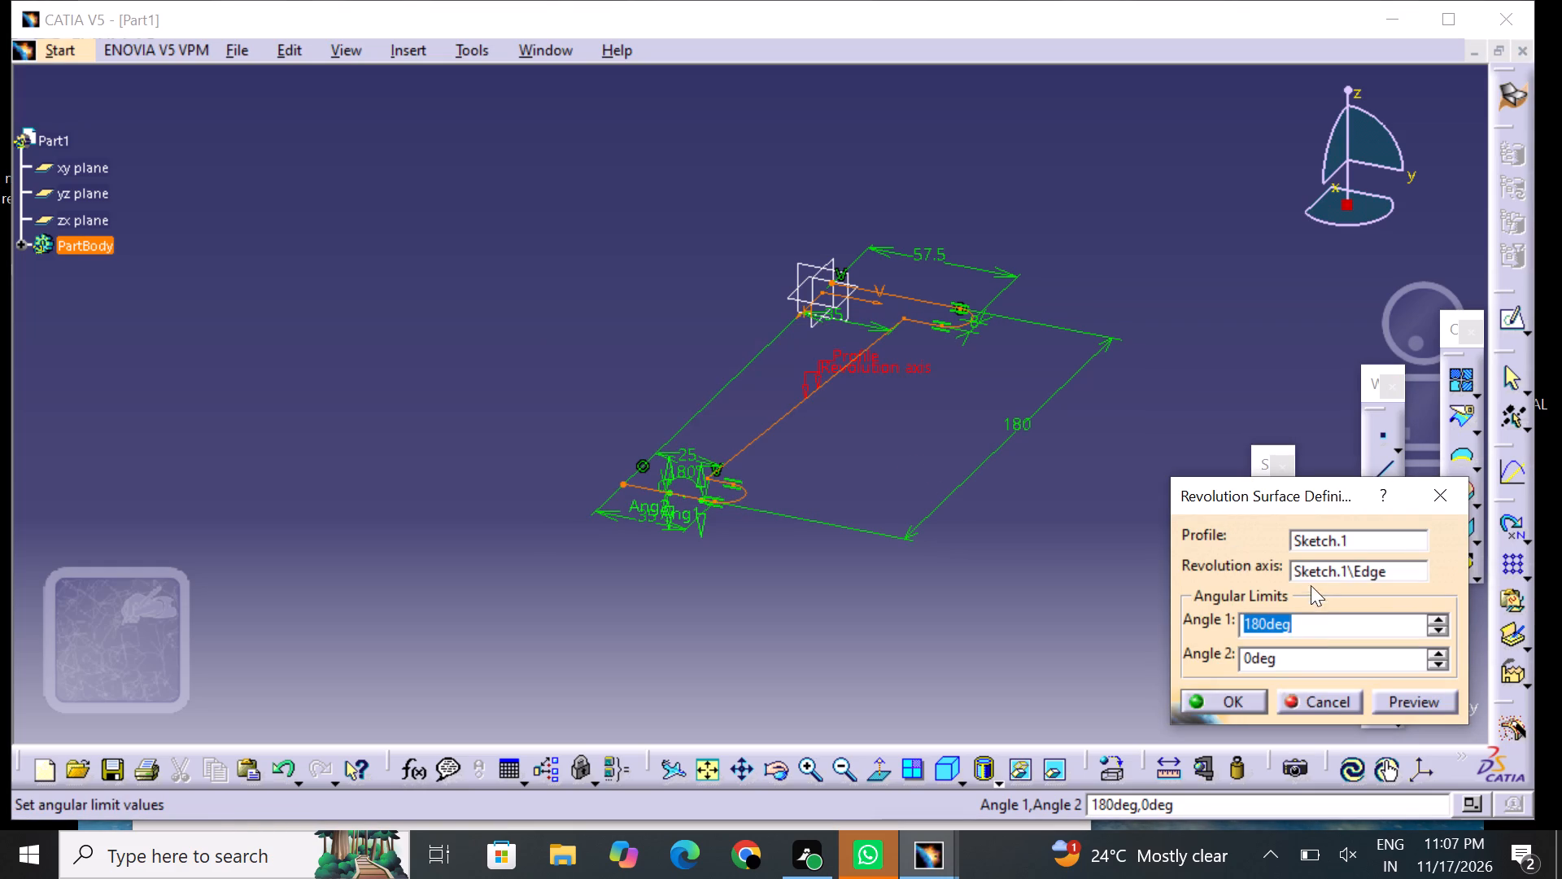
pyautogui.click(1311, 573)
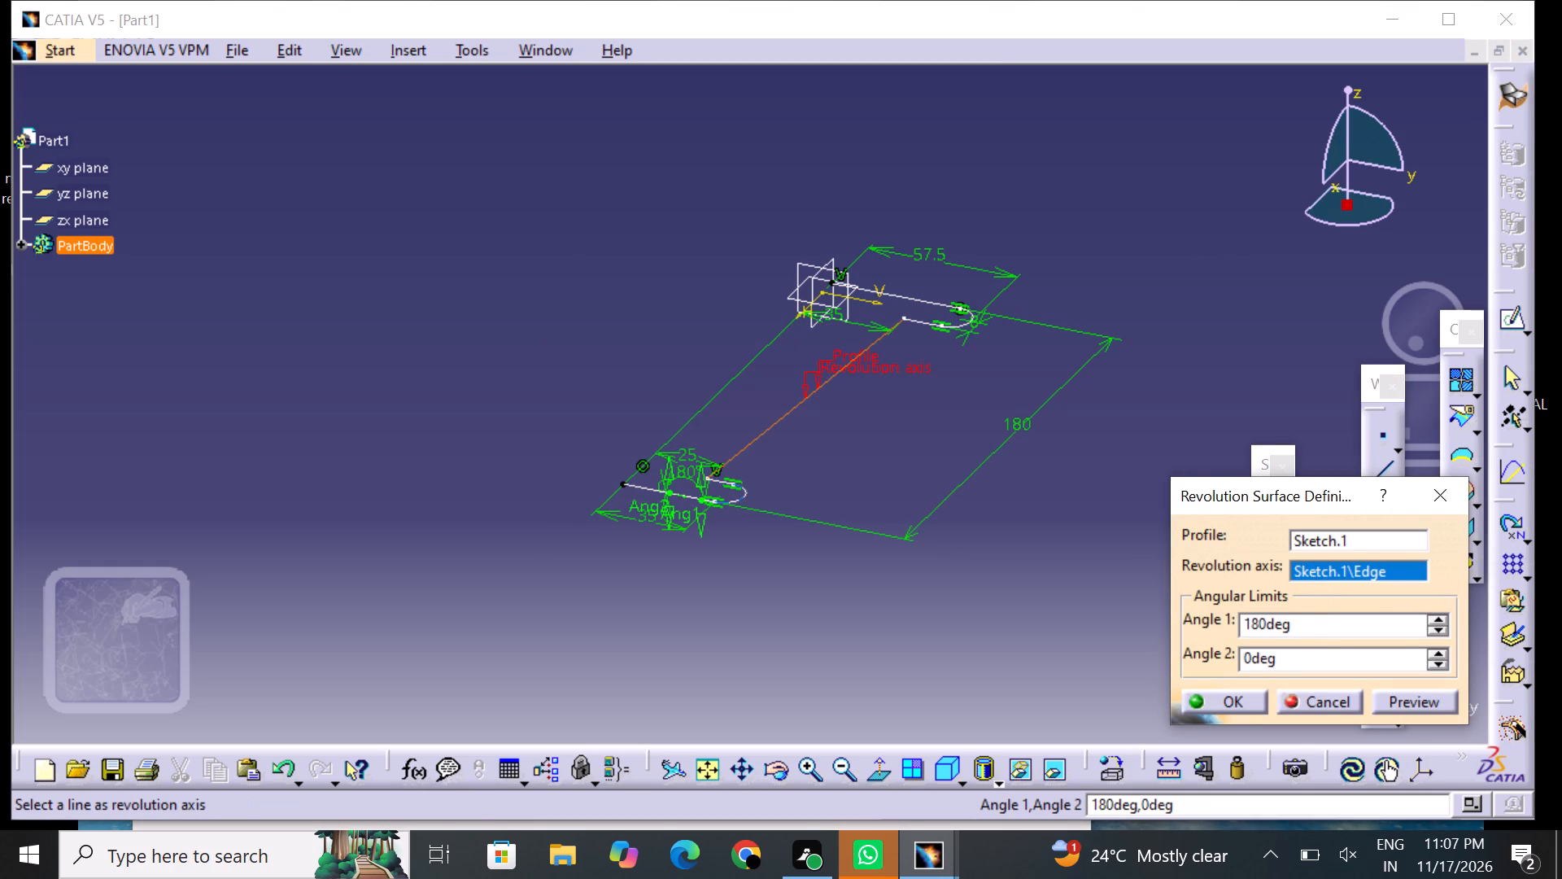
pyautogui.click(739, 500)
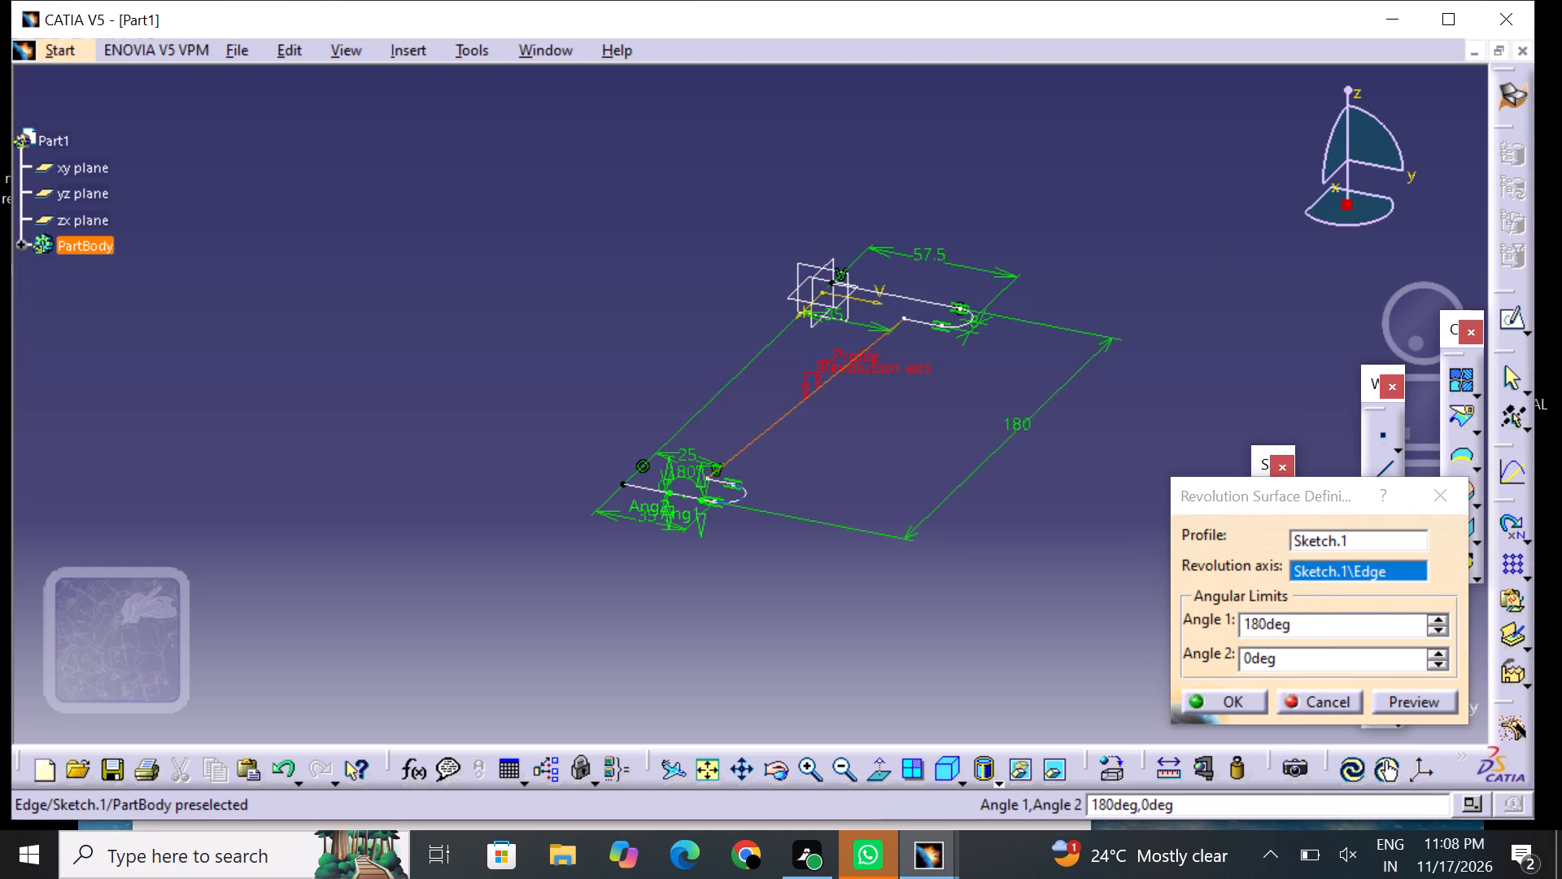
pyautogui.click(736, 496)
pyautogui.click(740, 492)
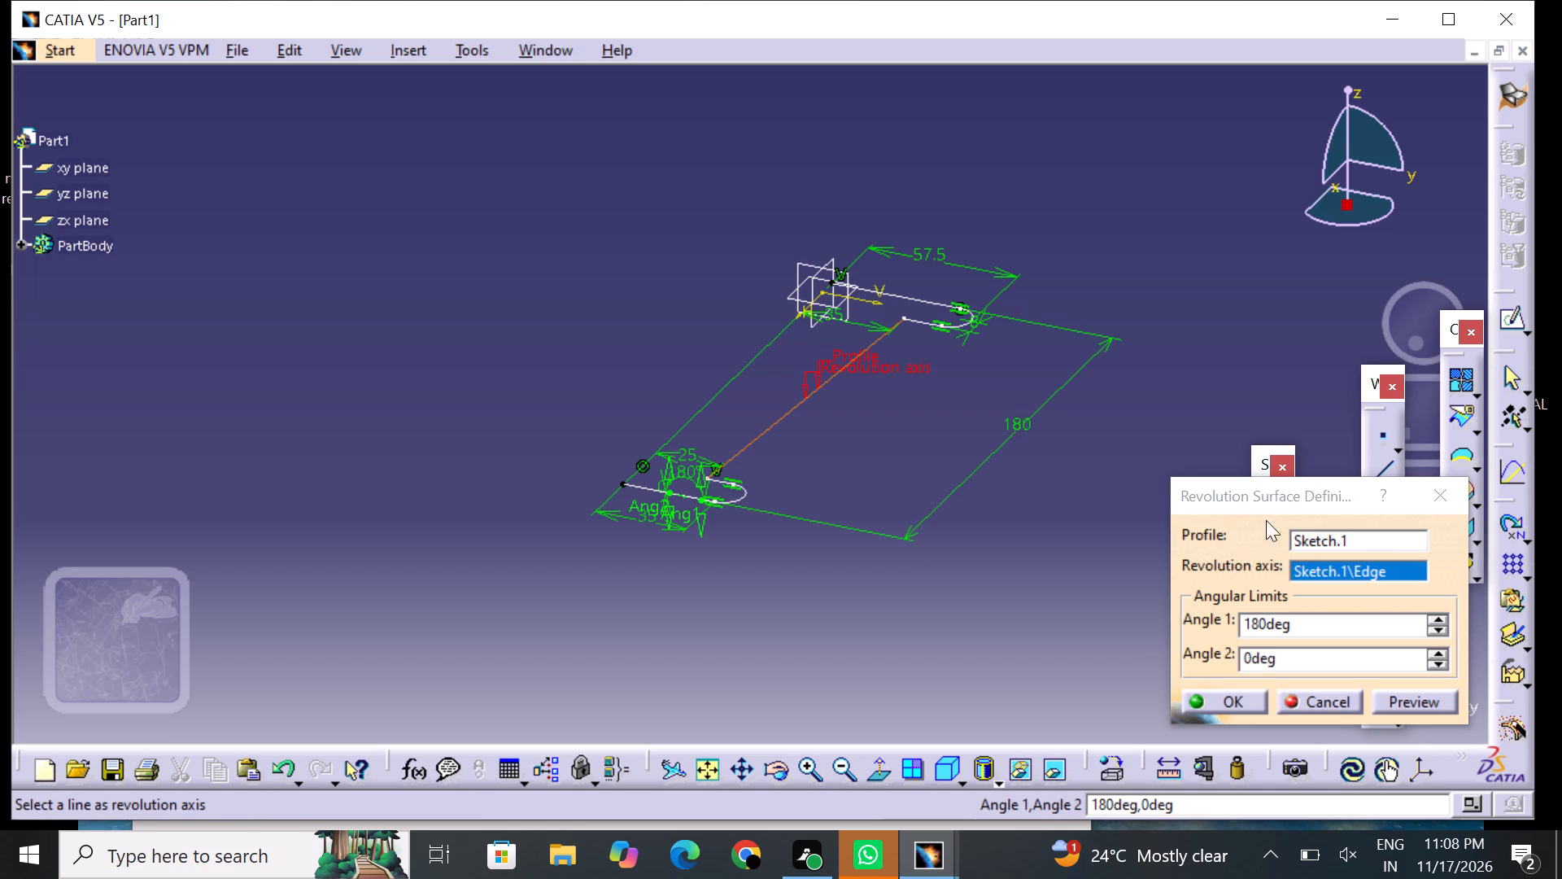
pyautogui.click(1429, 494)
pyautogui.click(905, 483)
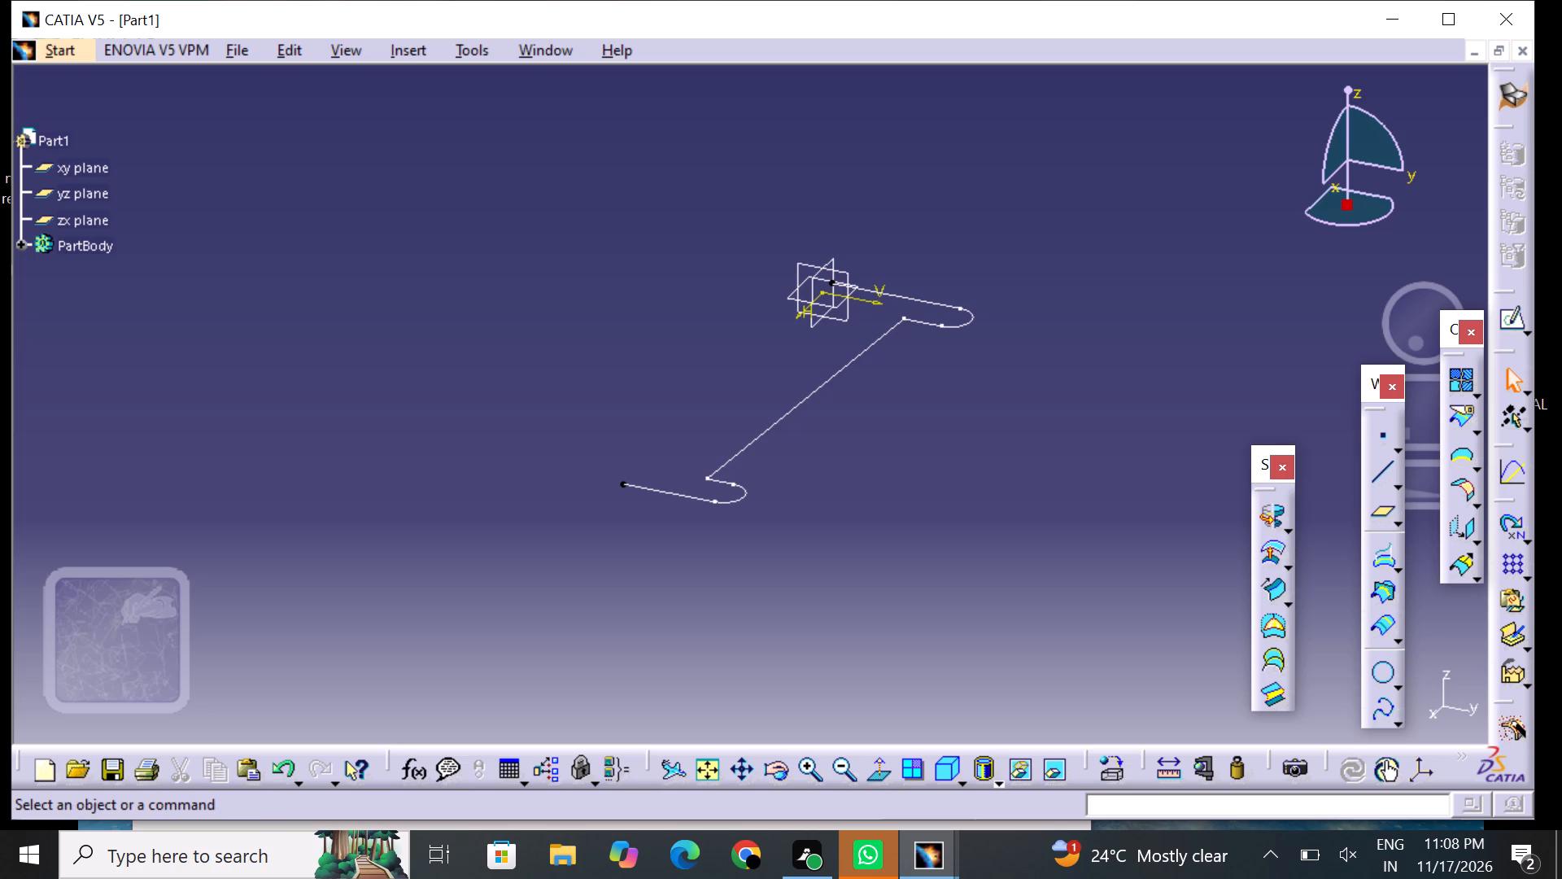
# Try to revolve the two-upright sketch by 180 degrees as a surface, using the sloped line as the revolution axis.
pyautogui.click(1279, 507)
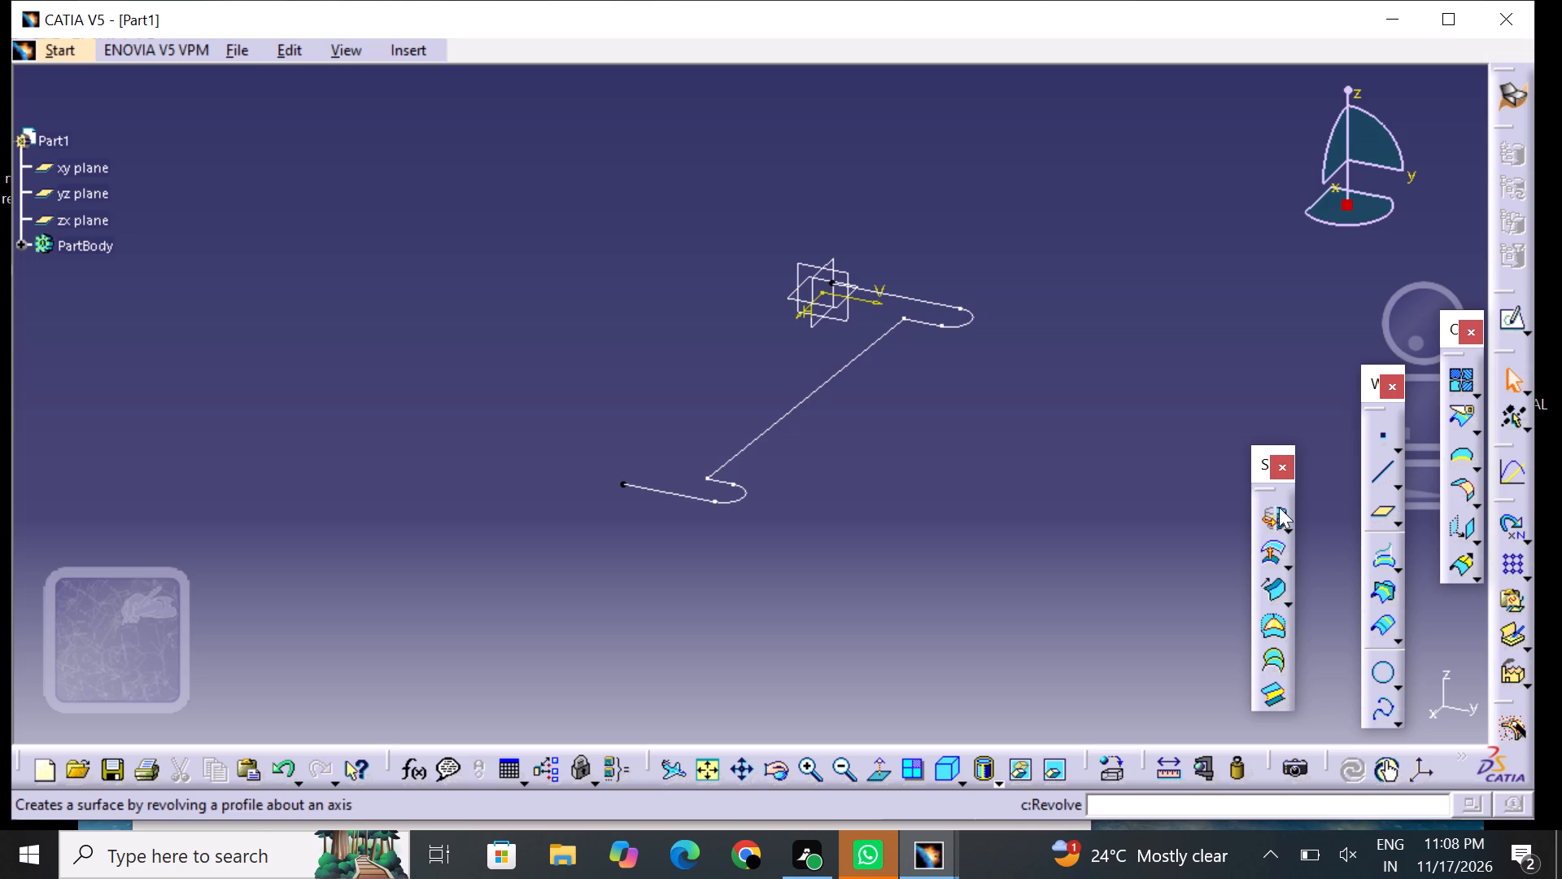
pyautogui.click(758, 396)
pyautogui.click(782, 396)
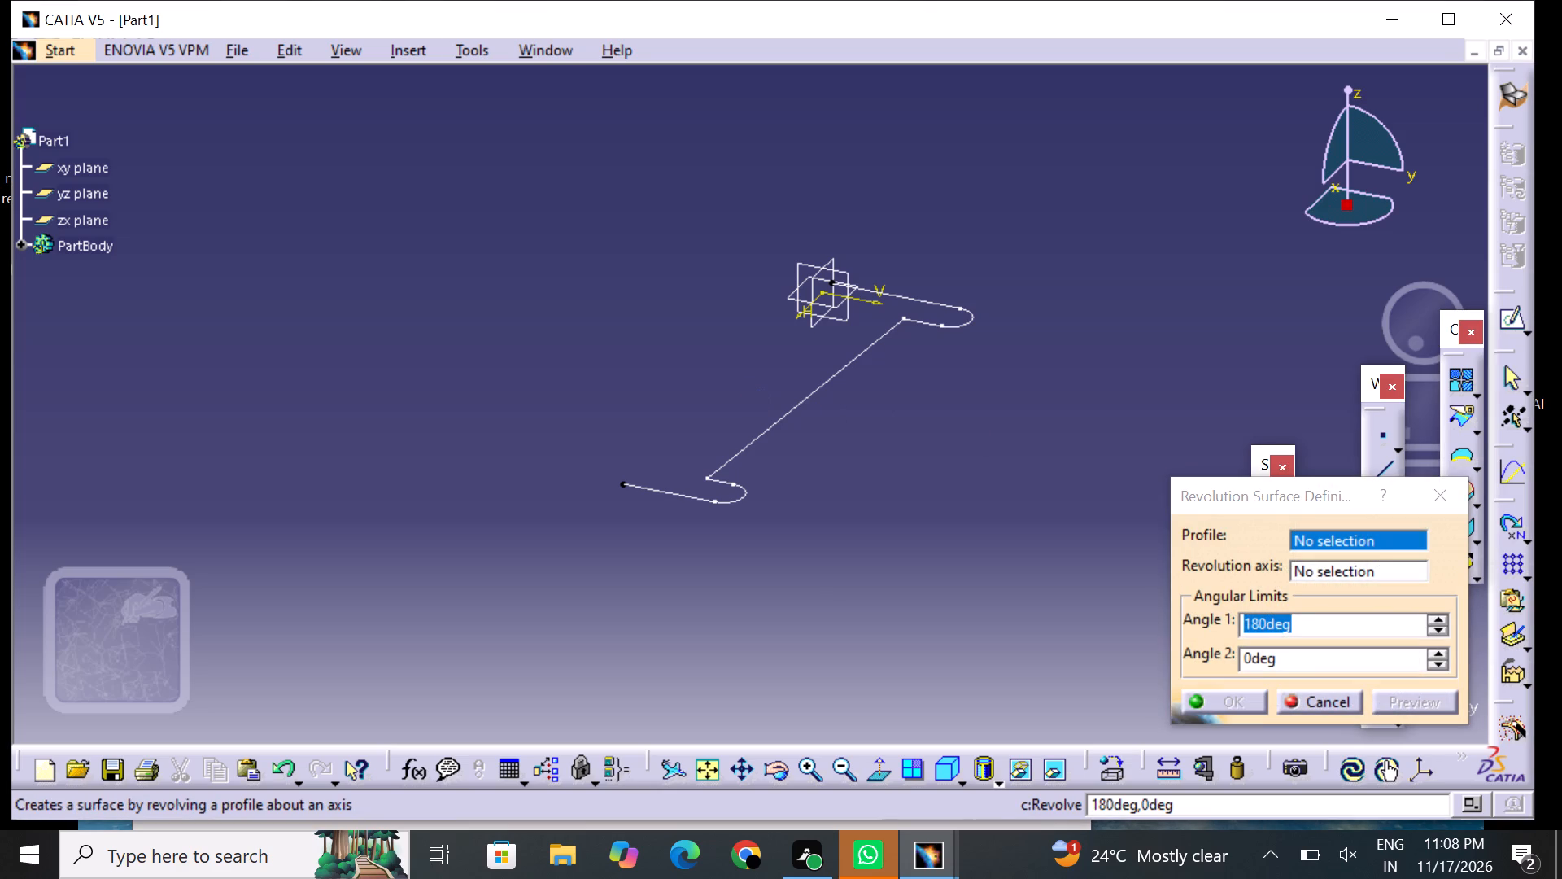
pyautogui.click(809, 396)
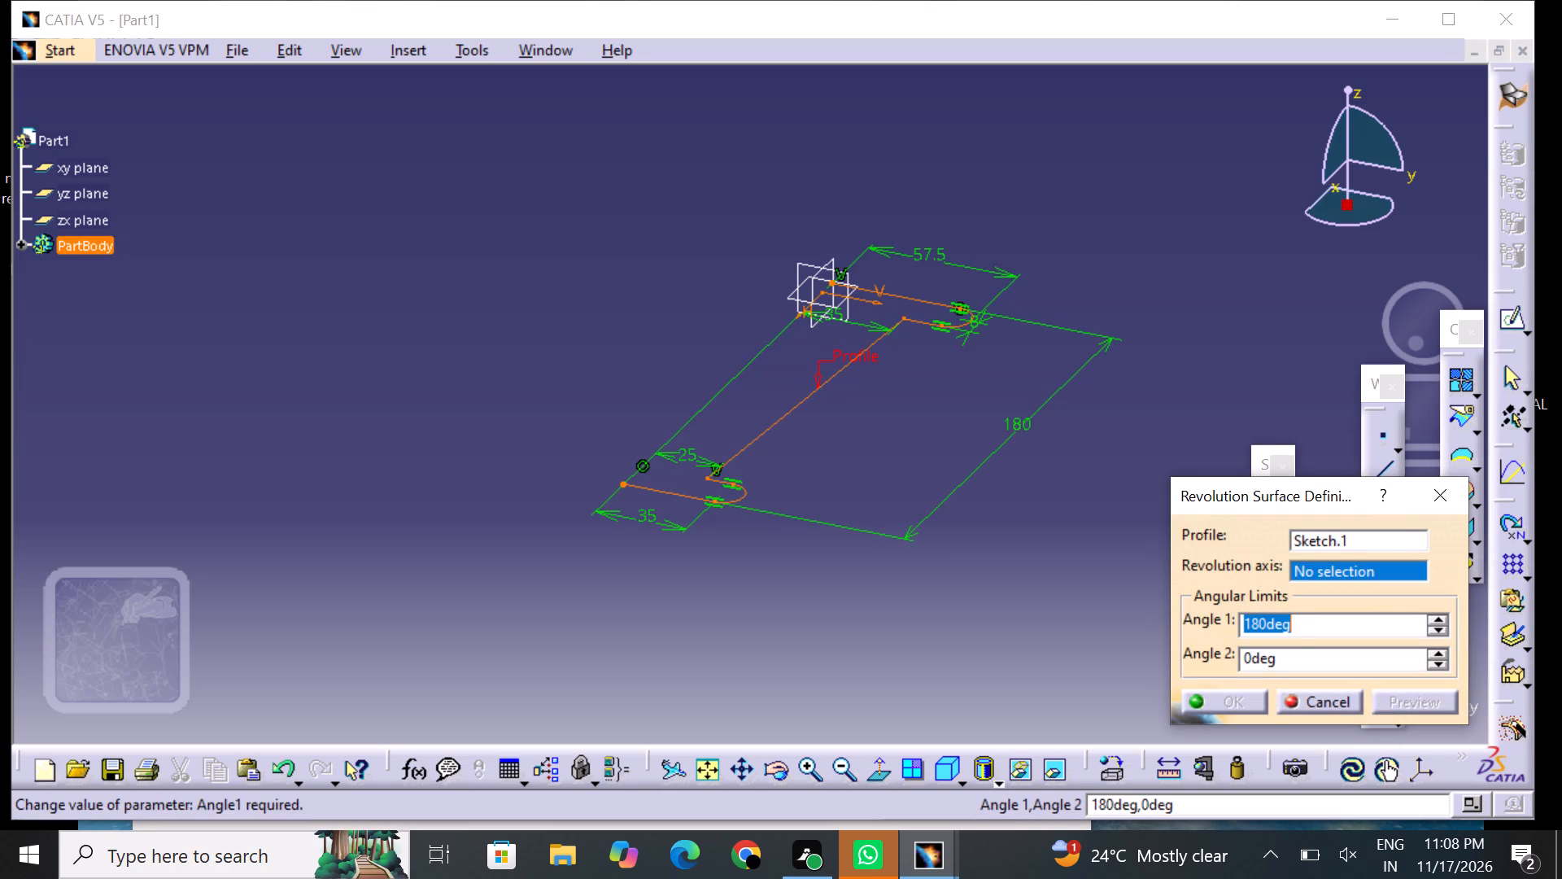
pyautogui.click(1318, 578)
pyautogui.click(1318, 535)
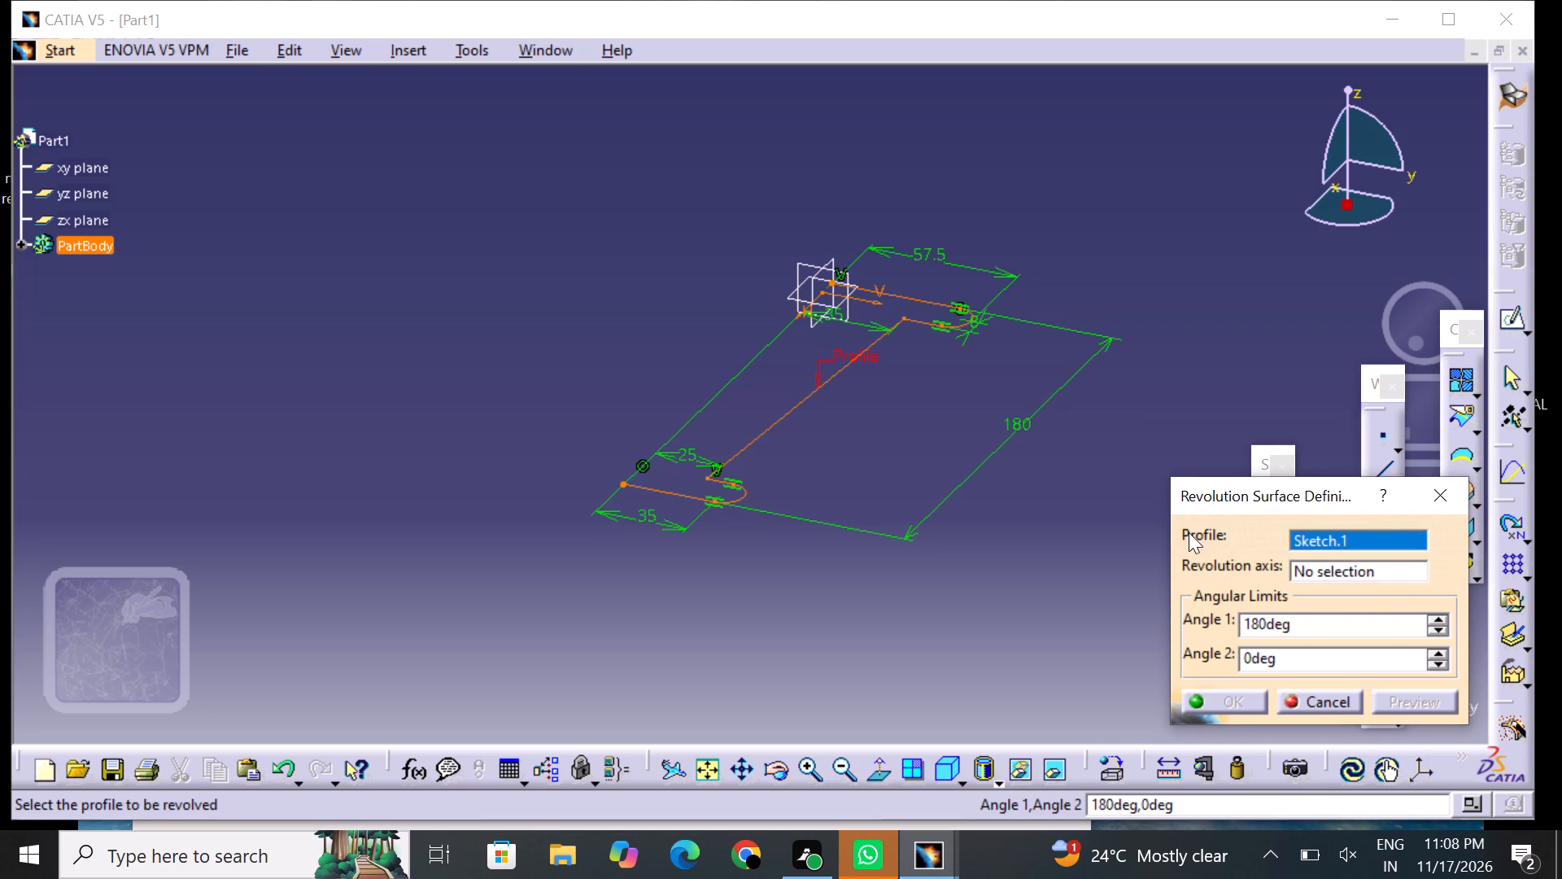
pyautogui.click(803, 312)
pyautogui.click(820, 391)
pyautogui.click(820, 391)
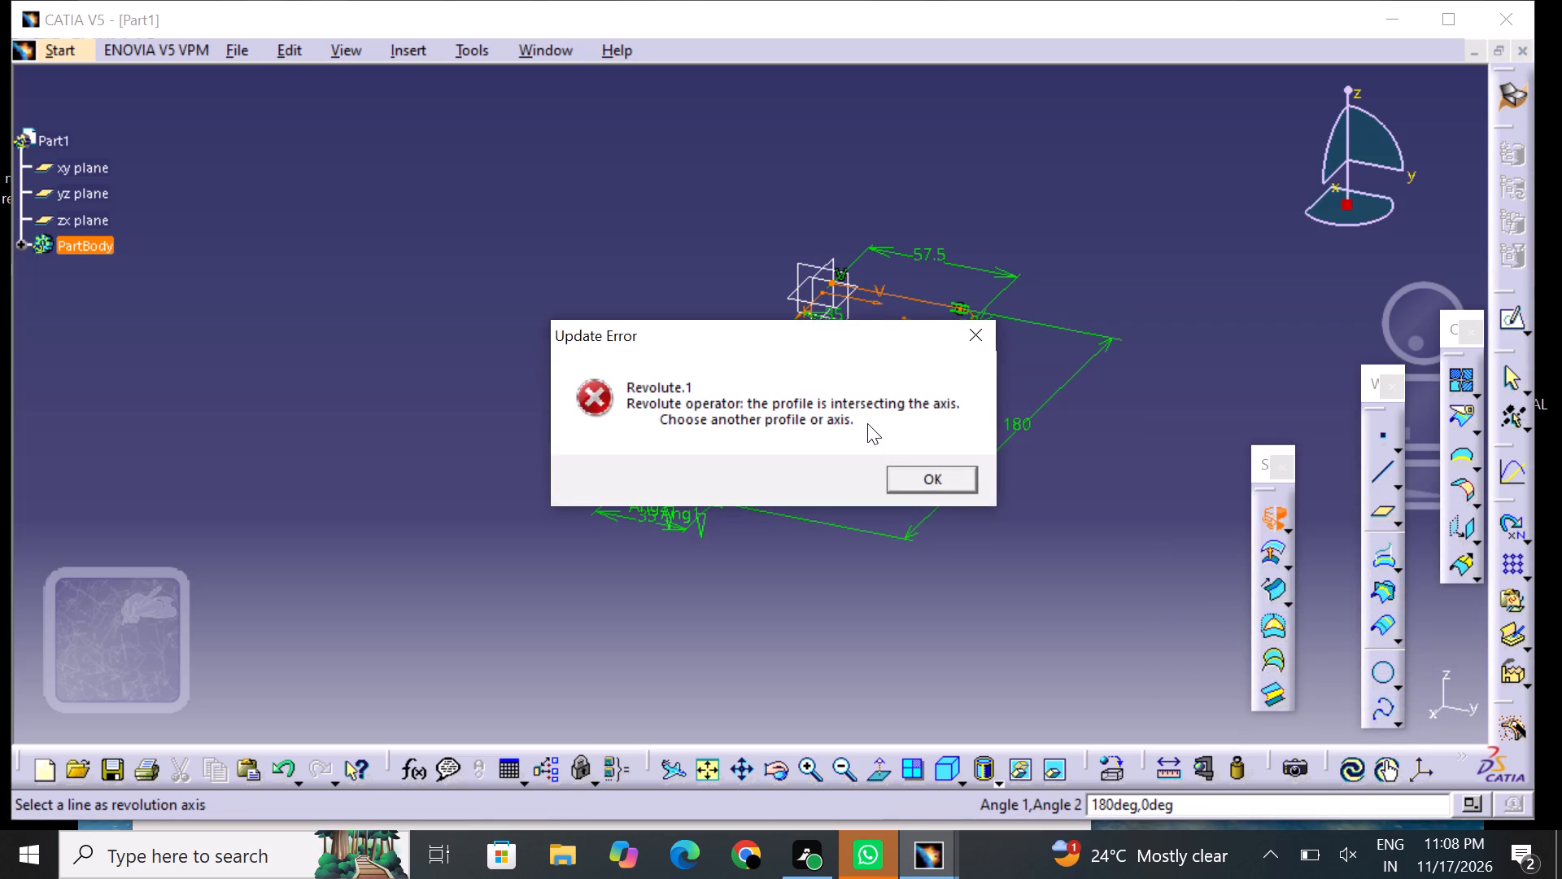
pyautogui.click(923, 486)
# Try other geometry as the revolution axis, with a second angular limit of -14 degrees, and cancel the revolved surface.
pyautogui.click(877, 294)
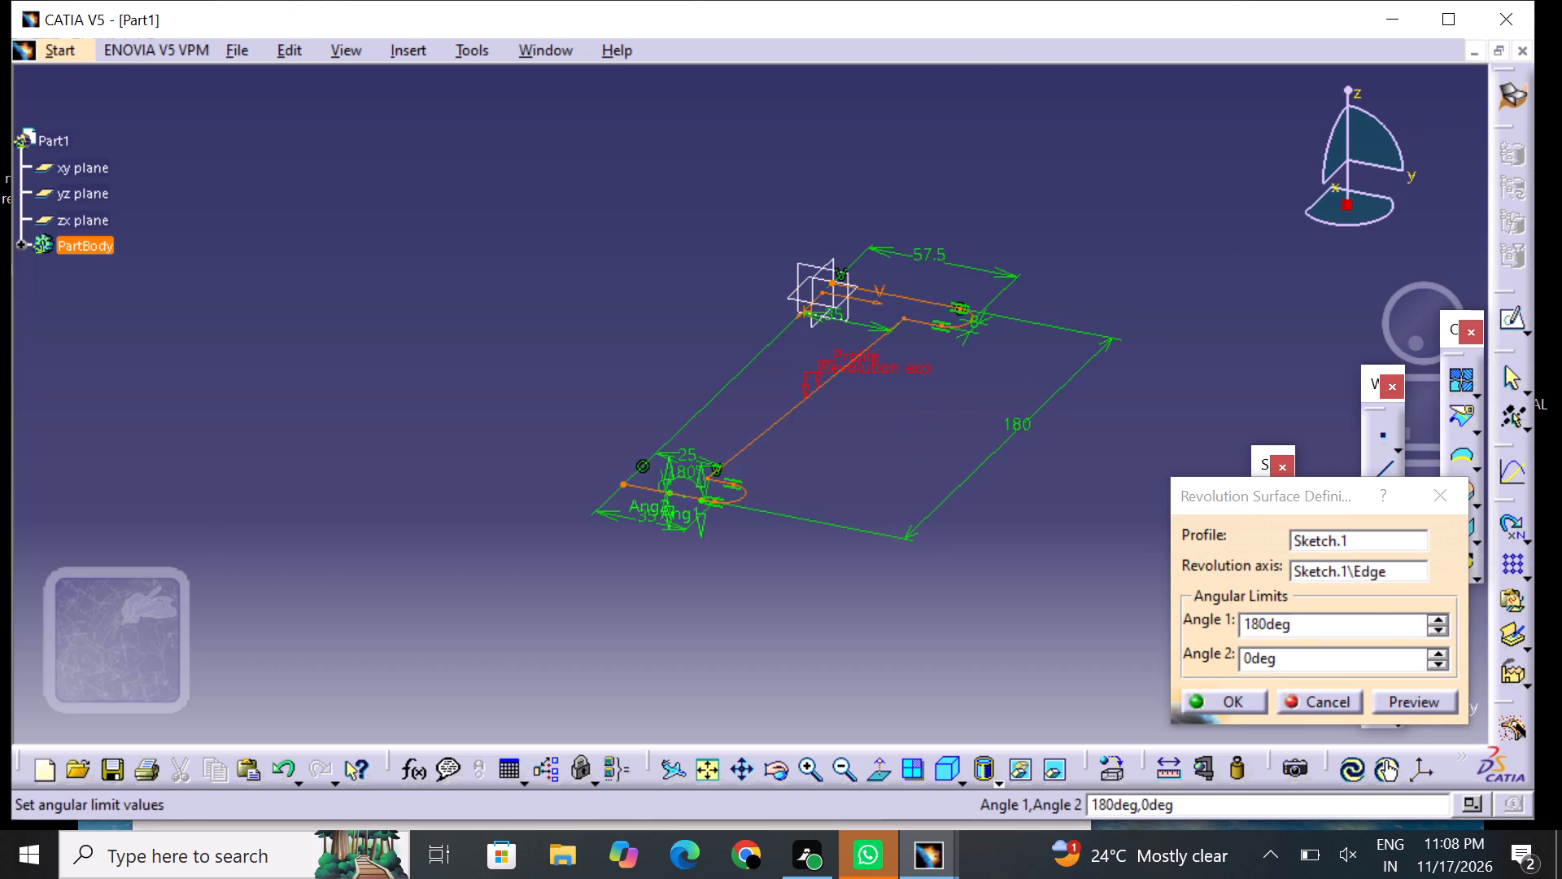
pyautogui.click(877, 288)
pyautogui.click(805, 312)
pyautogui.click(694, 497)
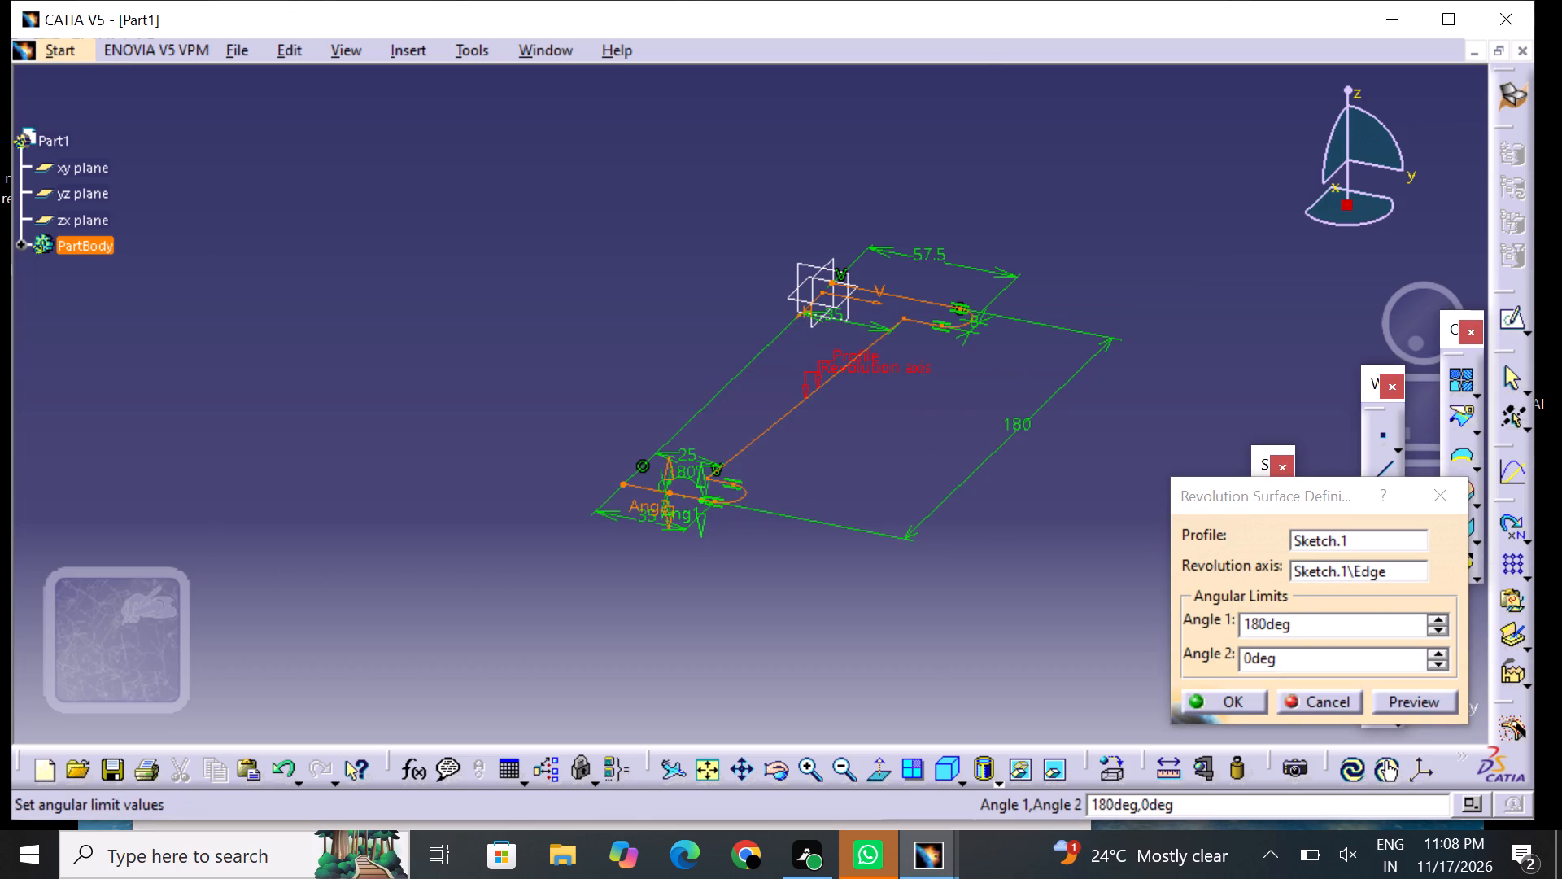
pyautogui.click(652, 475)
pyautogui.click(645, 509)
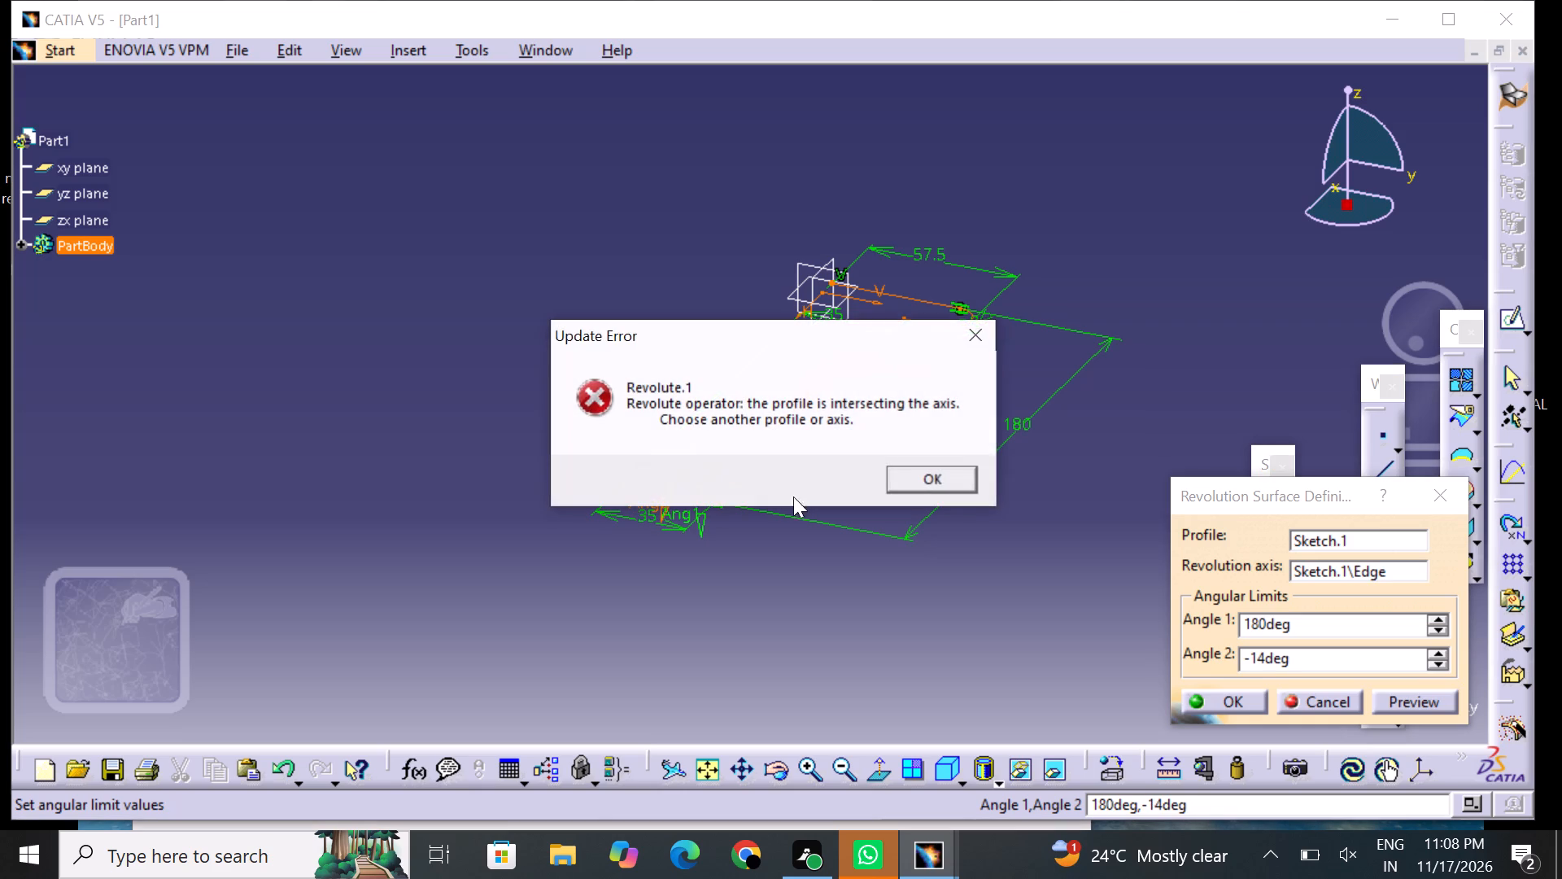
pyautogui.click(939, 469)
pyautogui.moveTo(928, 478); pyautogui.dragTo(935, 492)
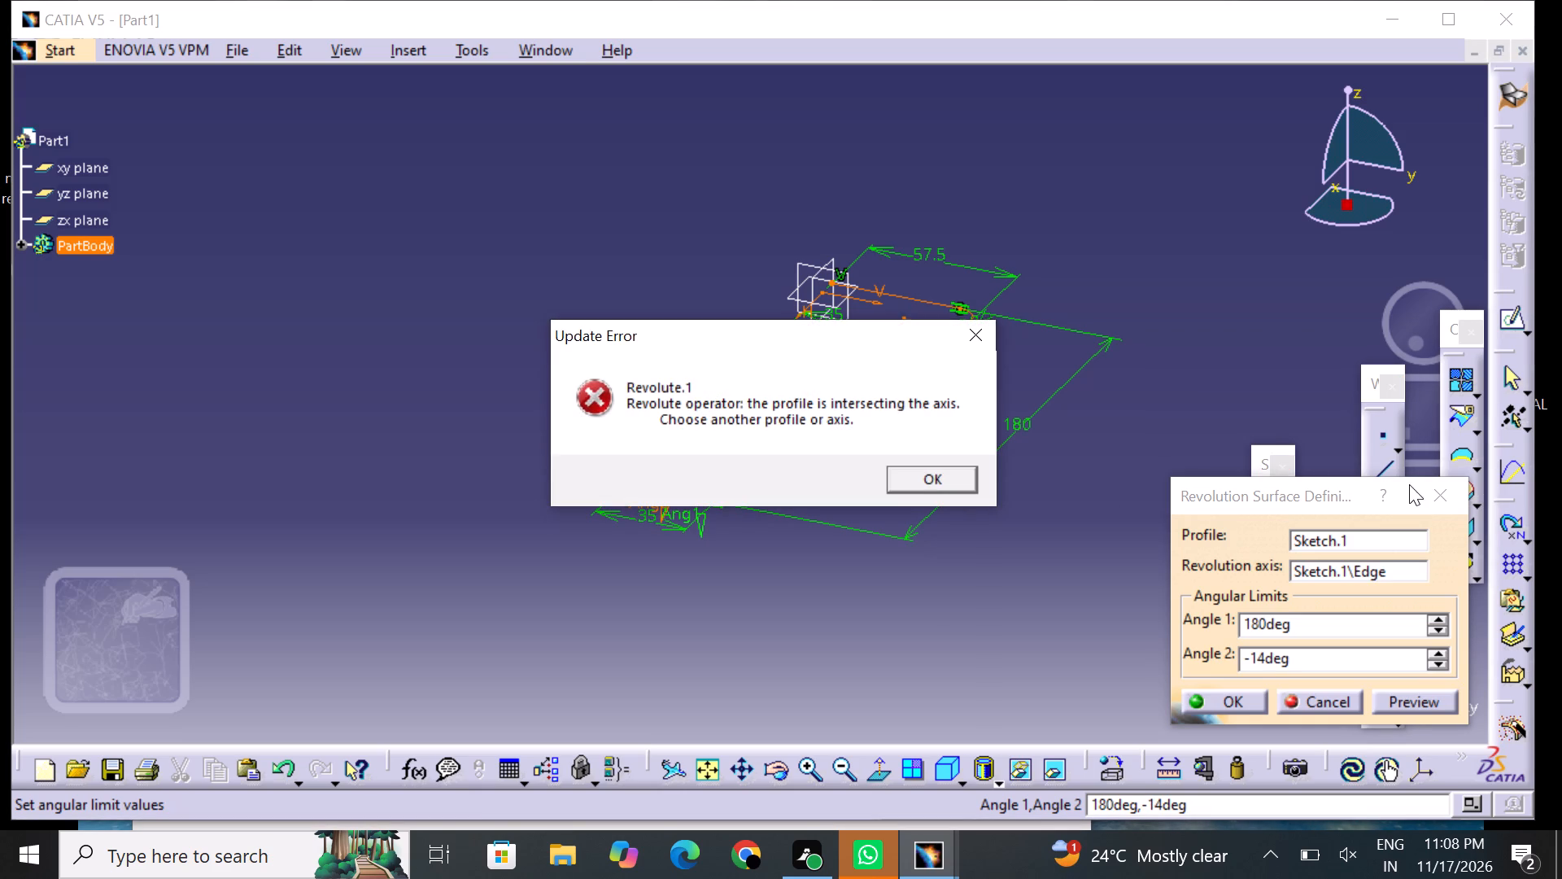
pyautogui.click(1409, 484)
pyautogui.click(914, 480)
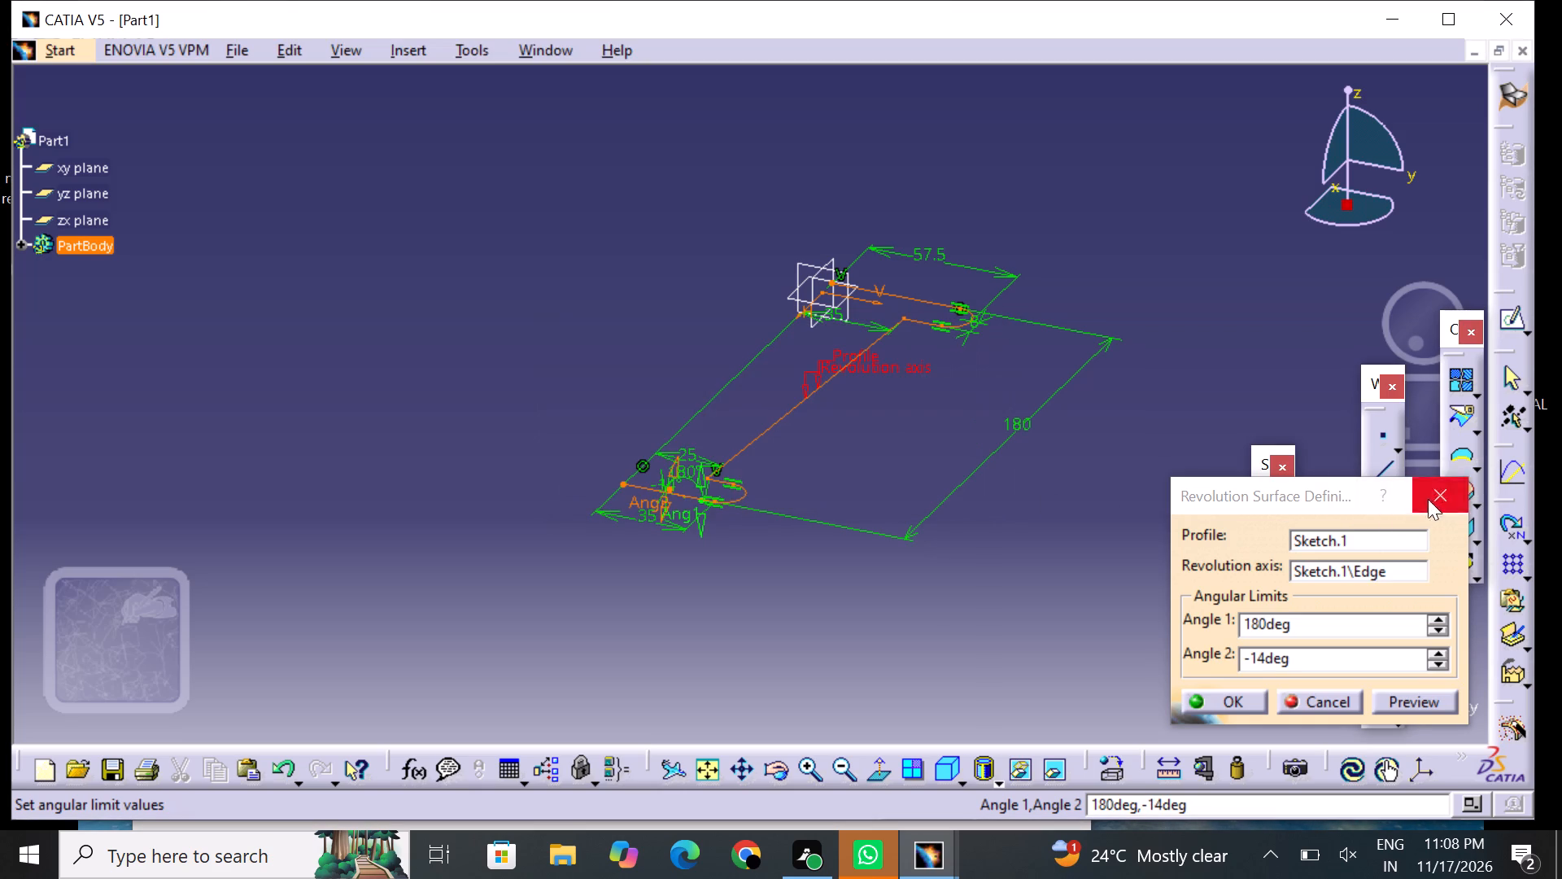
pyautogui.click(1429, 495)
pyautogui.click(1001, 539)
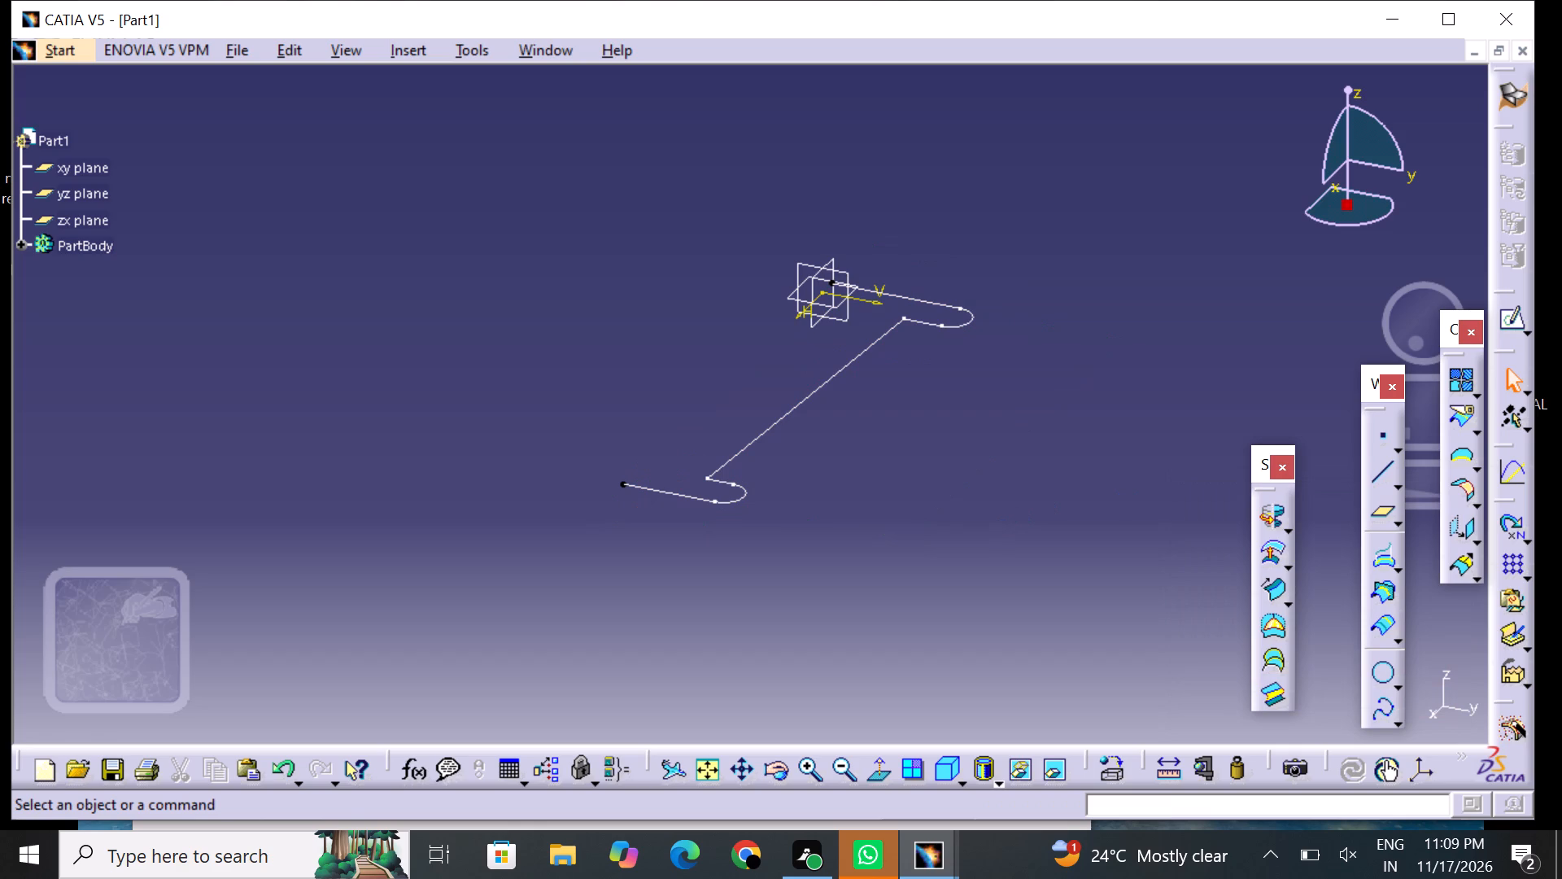
# Reopen the sketch of the two uprights for editing.
pyautogui.click(818, 387)
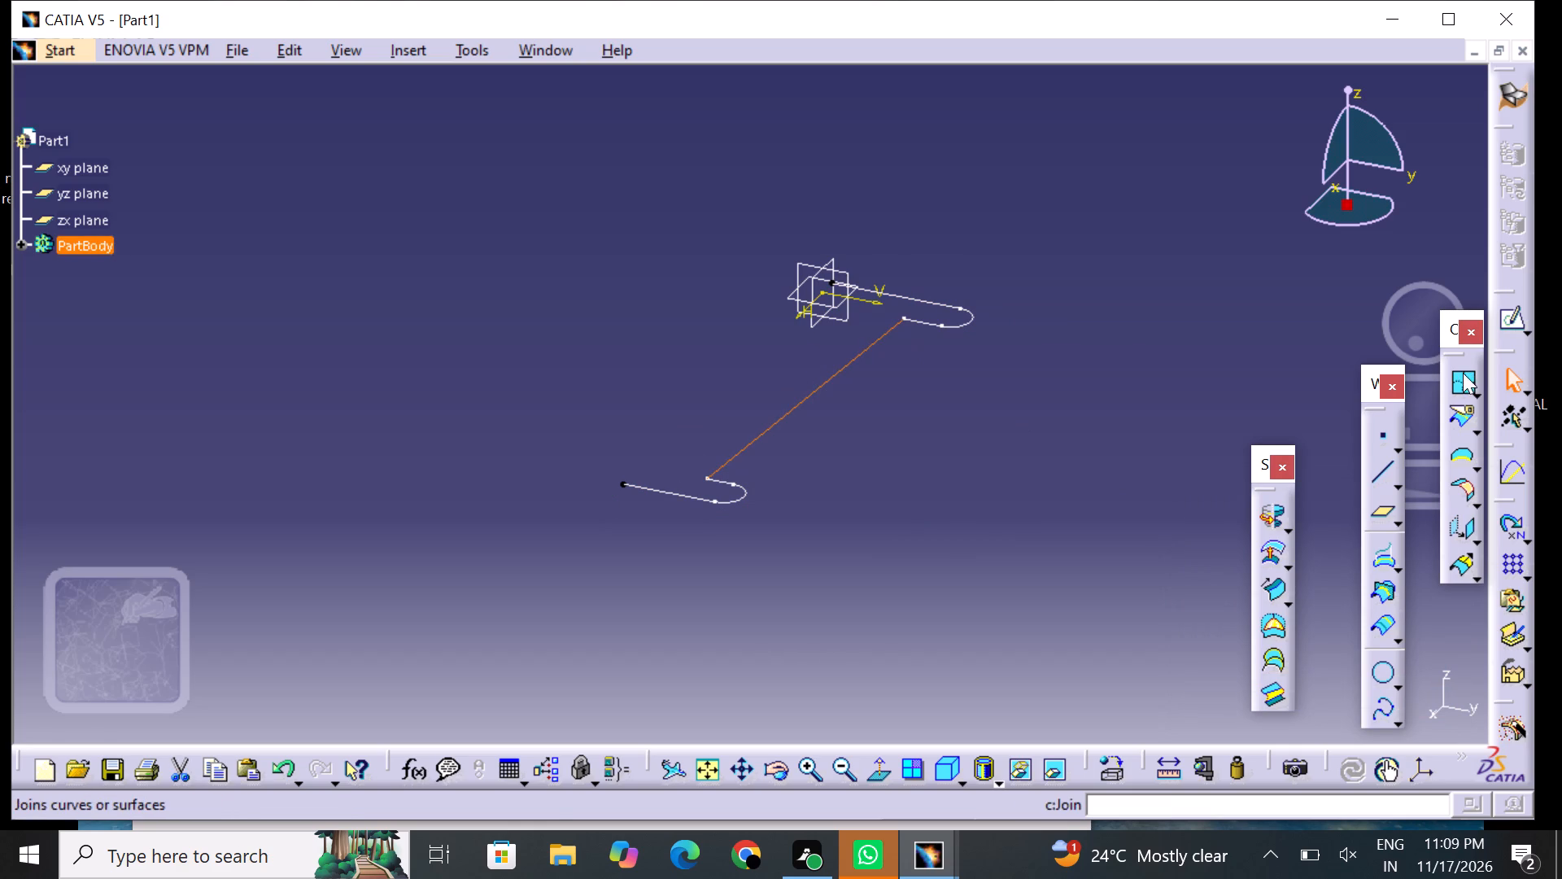
pyautogui.click(1500, 317)
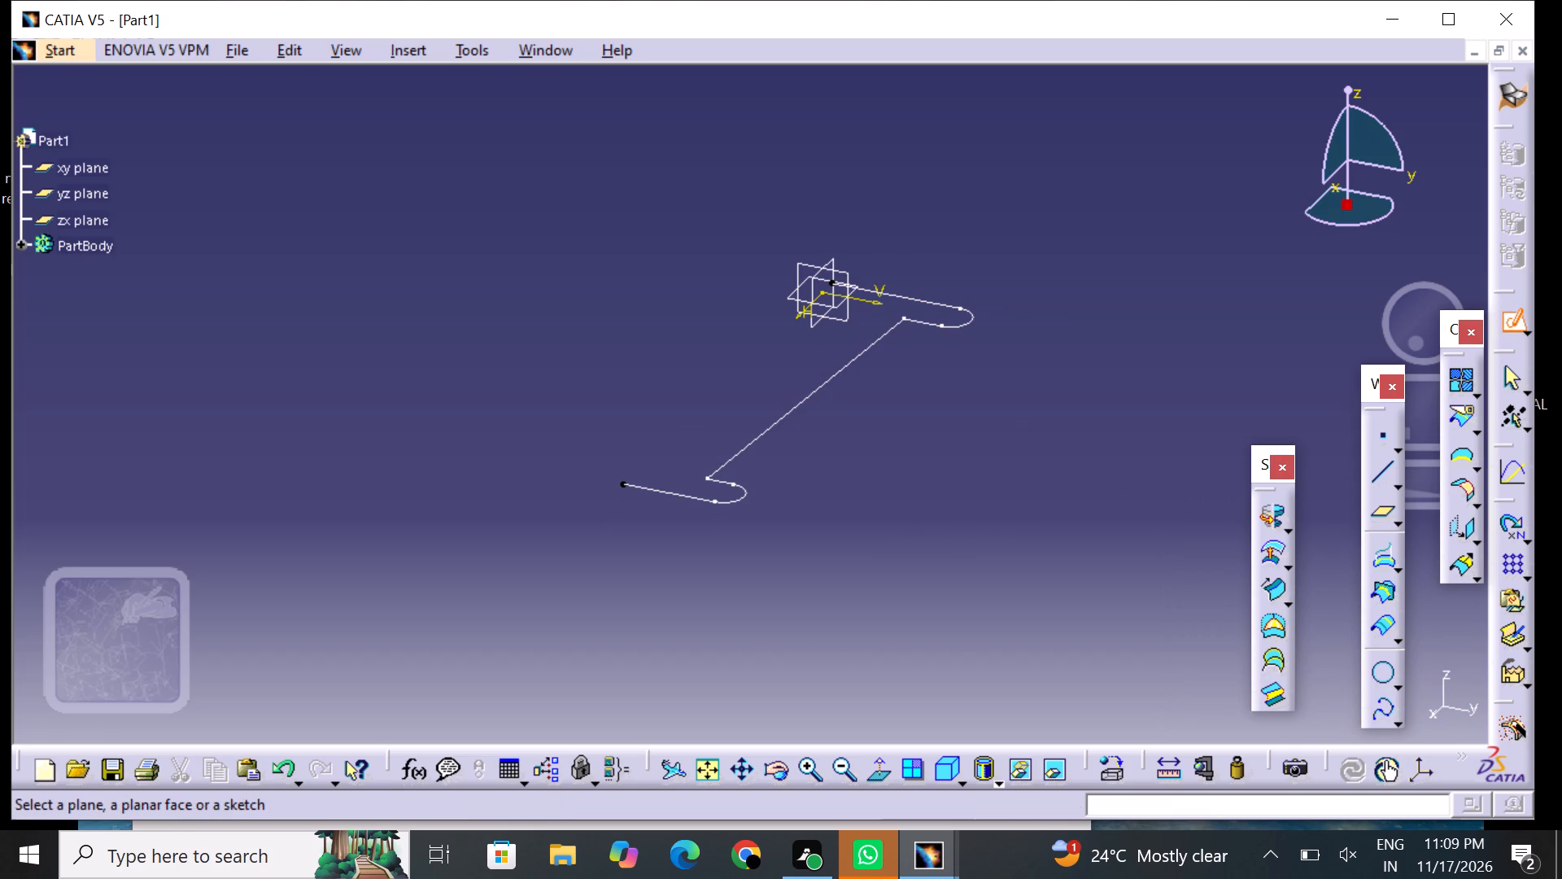
pyautogui.click(808, 389)
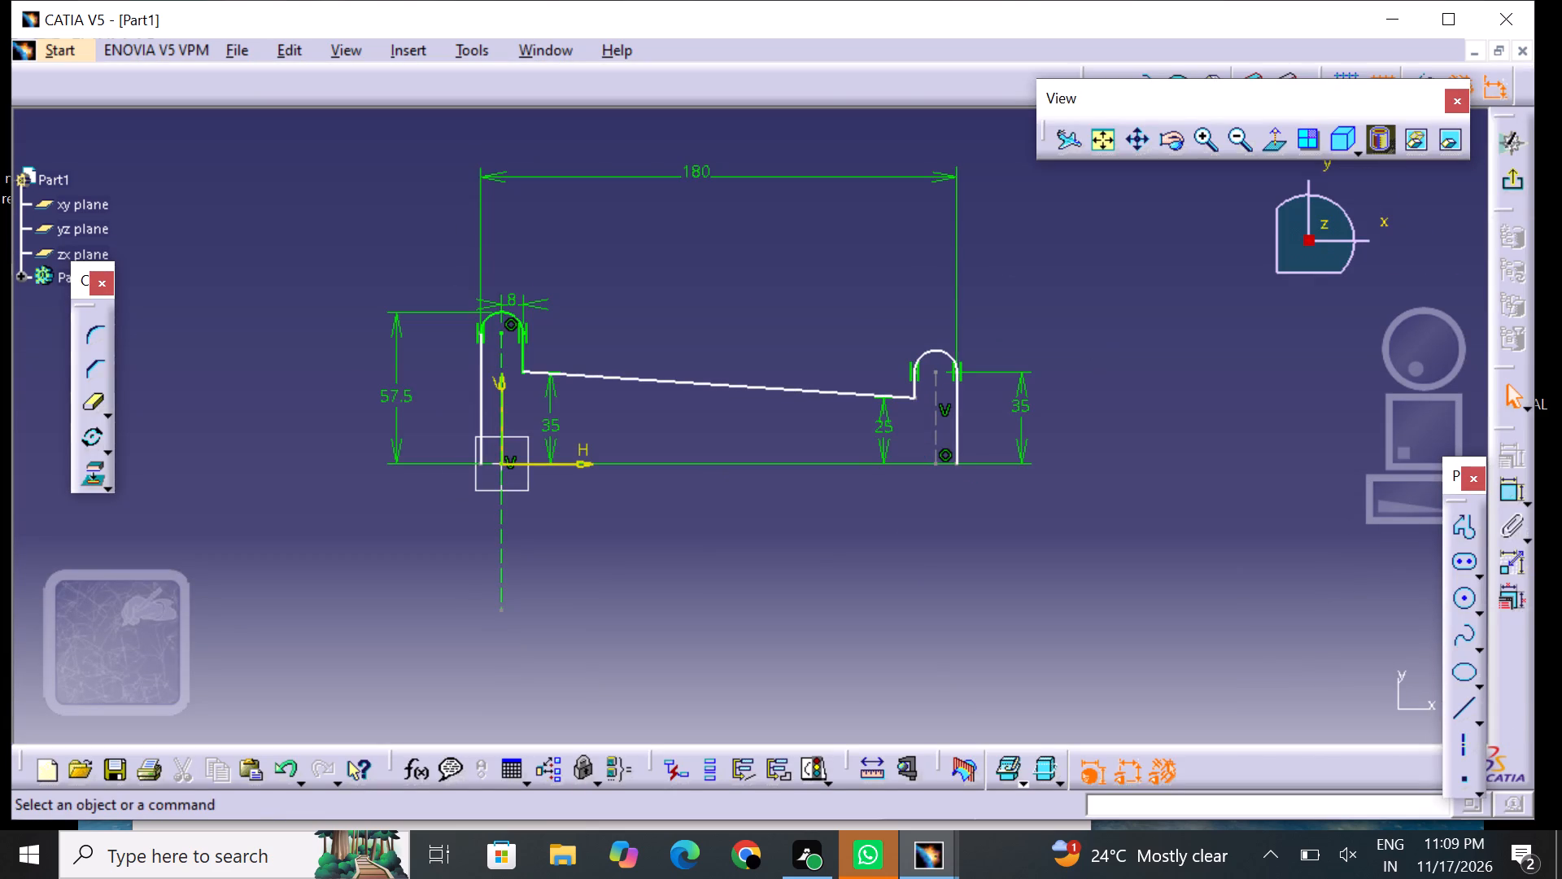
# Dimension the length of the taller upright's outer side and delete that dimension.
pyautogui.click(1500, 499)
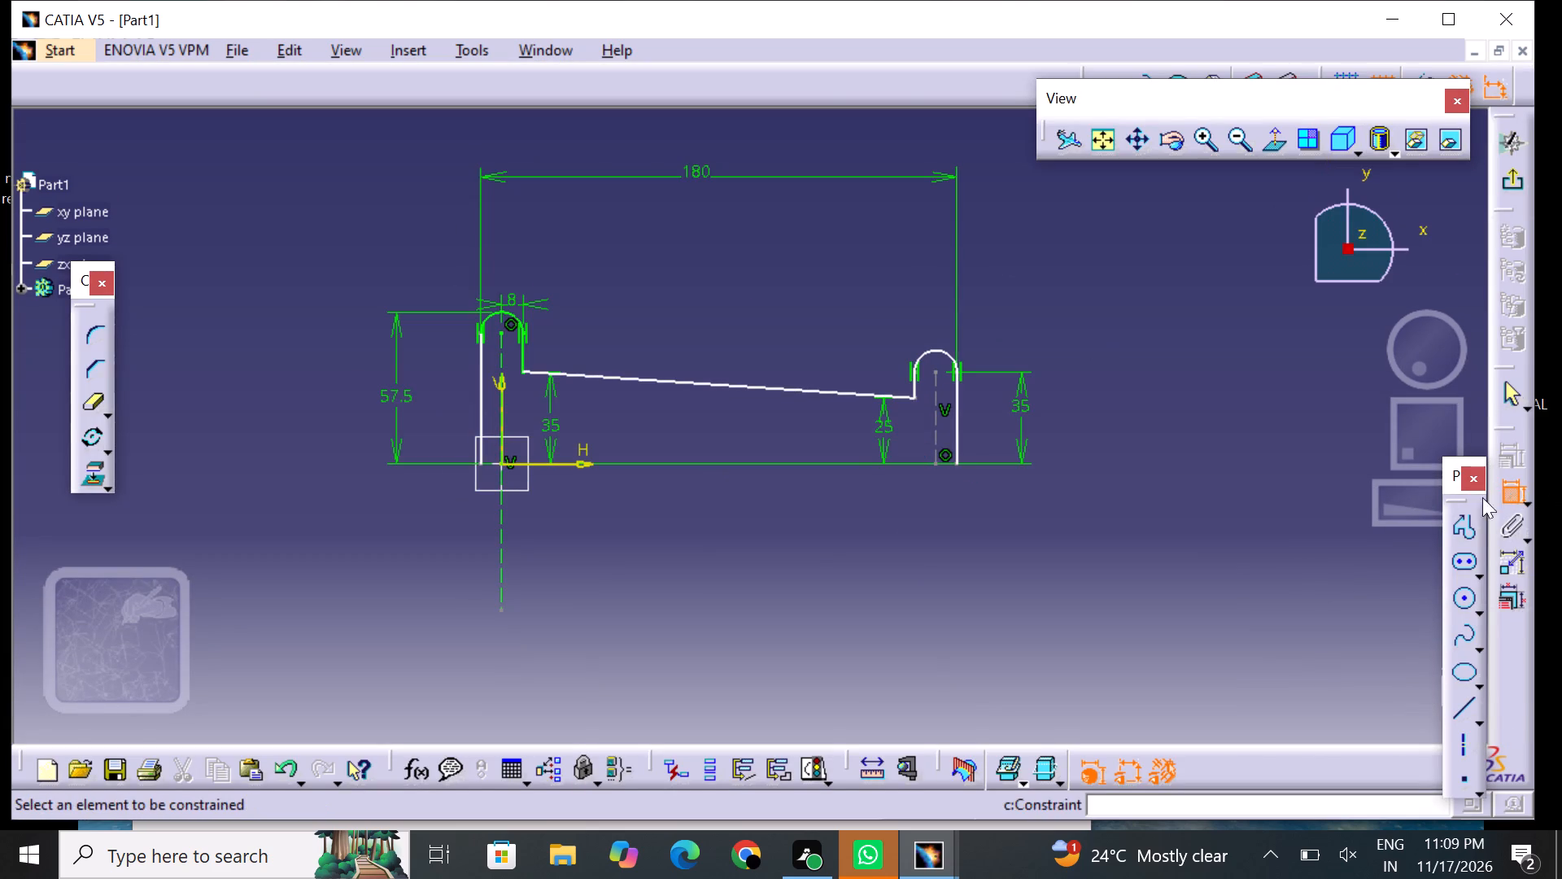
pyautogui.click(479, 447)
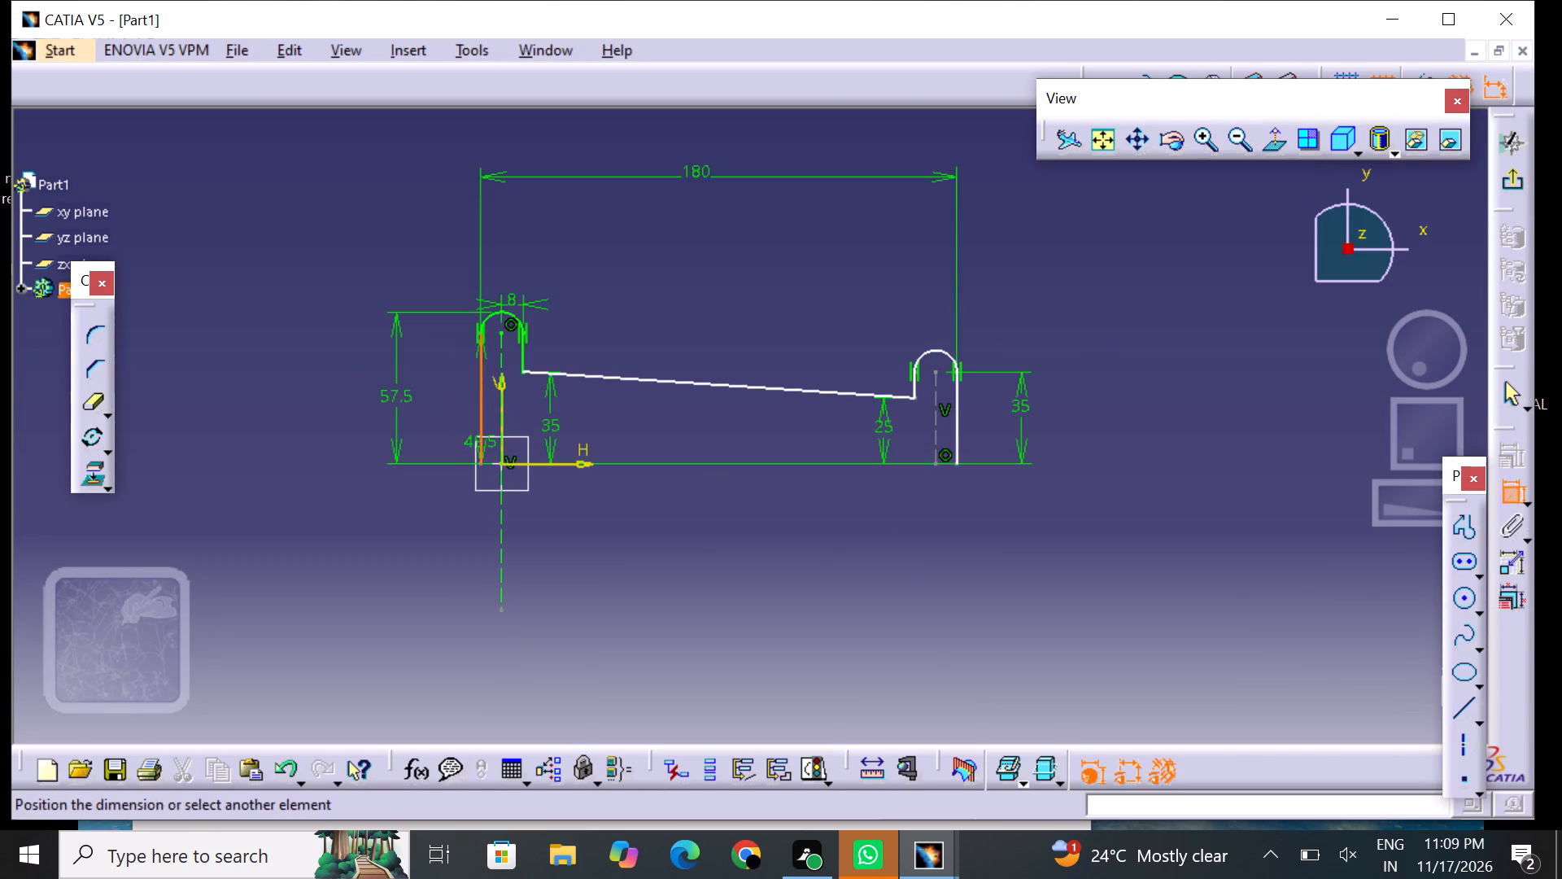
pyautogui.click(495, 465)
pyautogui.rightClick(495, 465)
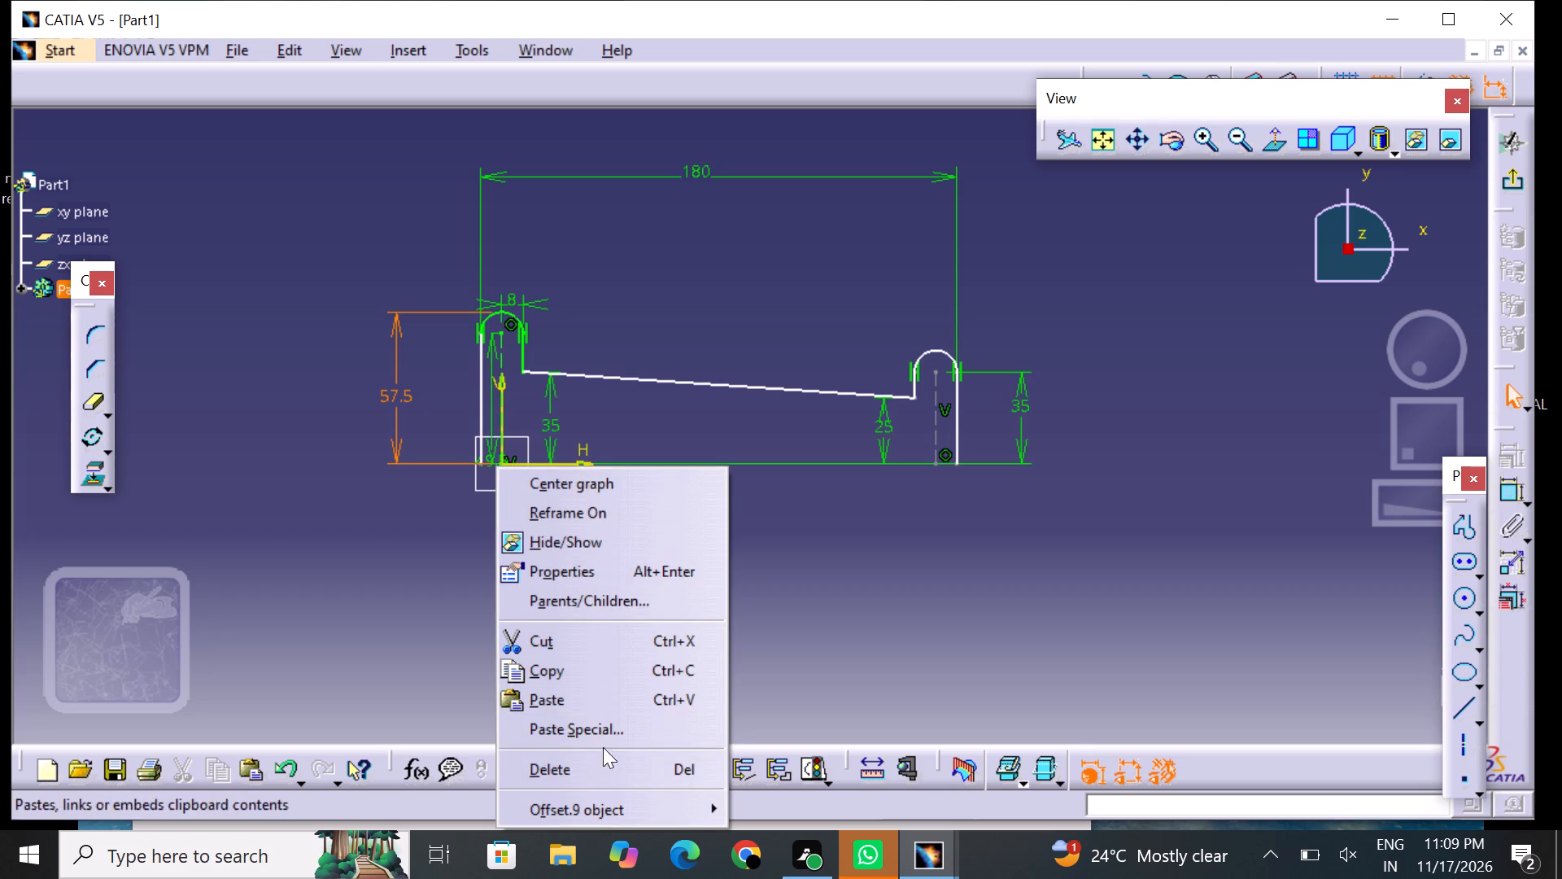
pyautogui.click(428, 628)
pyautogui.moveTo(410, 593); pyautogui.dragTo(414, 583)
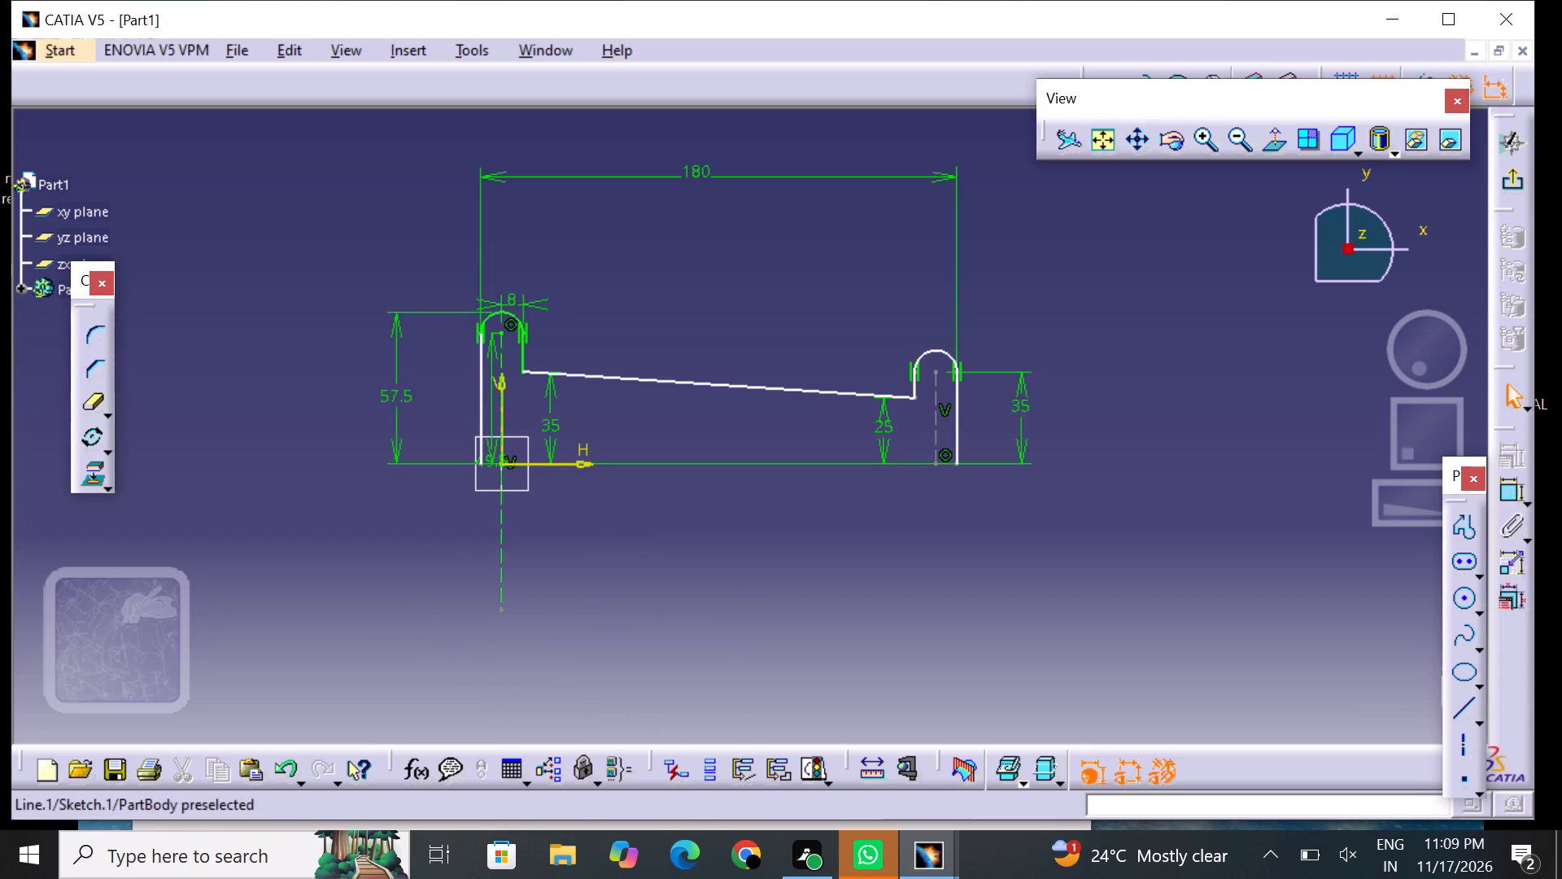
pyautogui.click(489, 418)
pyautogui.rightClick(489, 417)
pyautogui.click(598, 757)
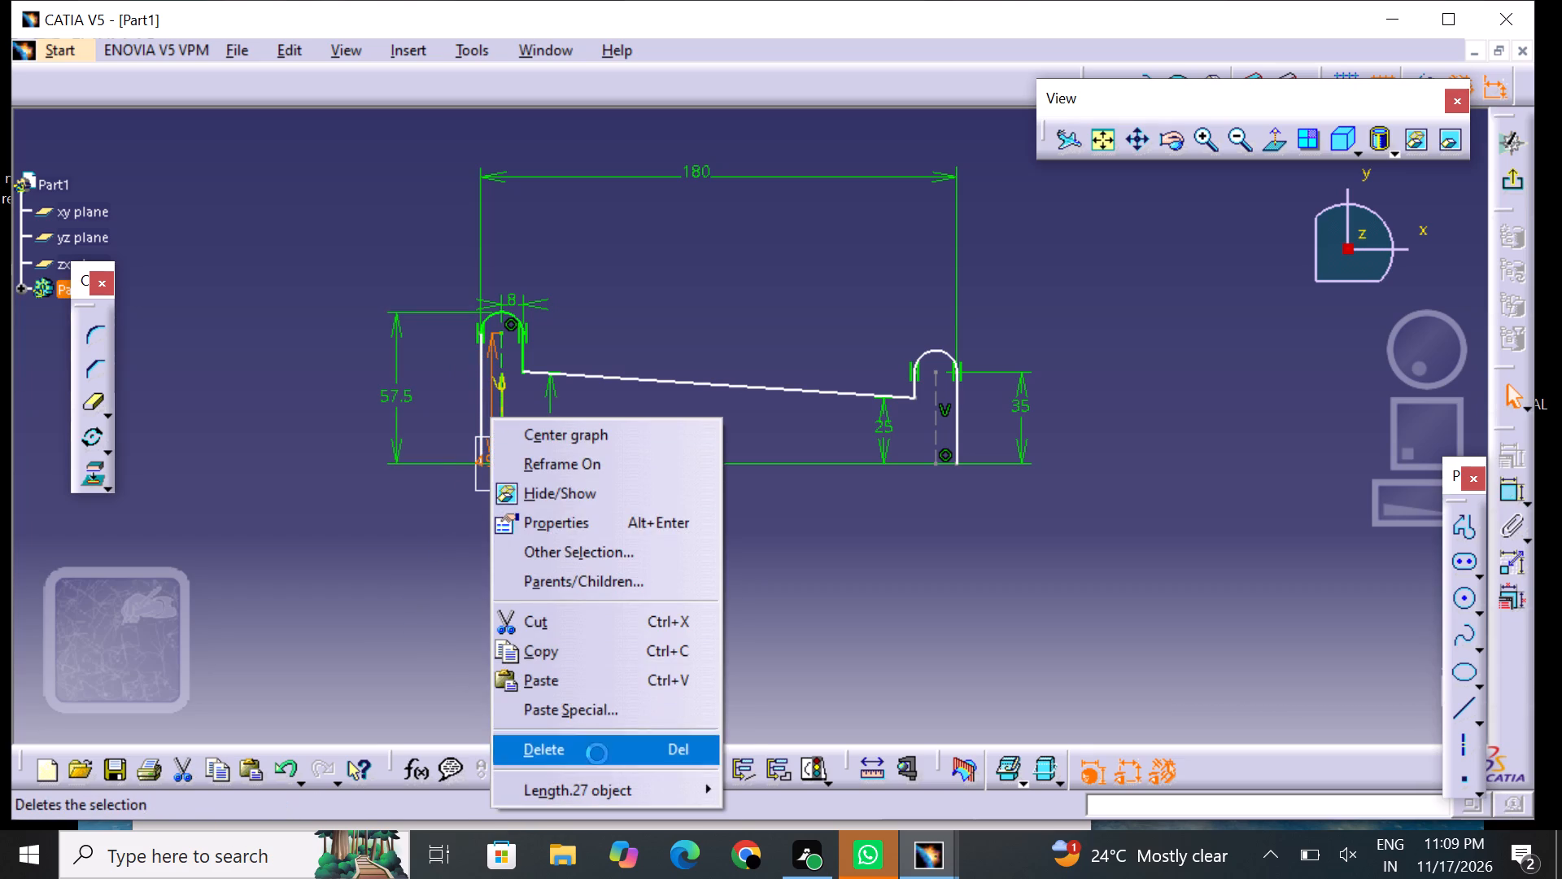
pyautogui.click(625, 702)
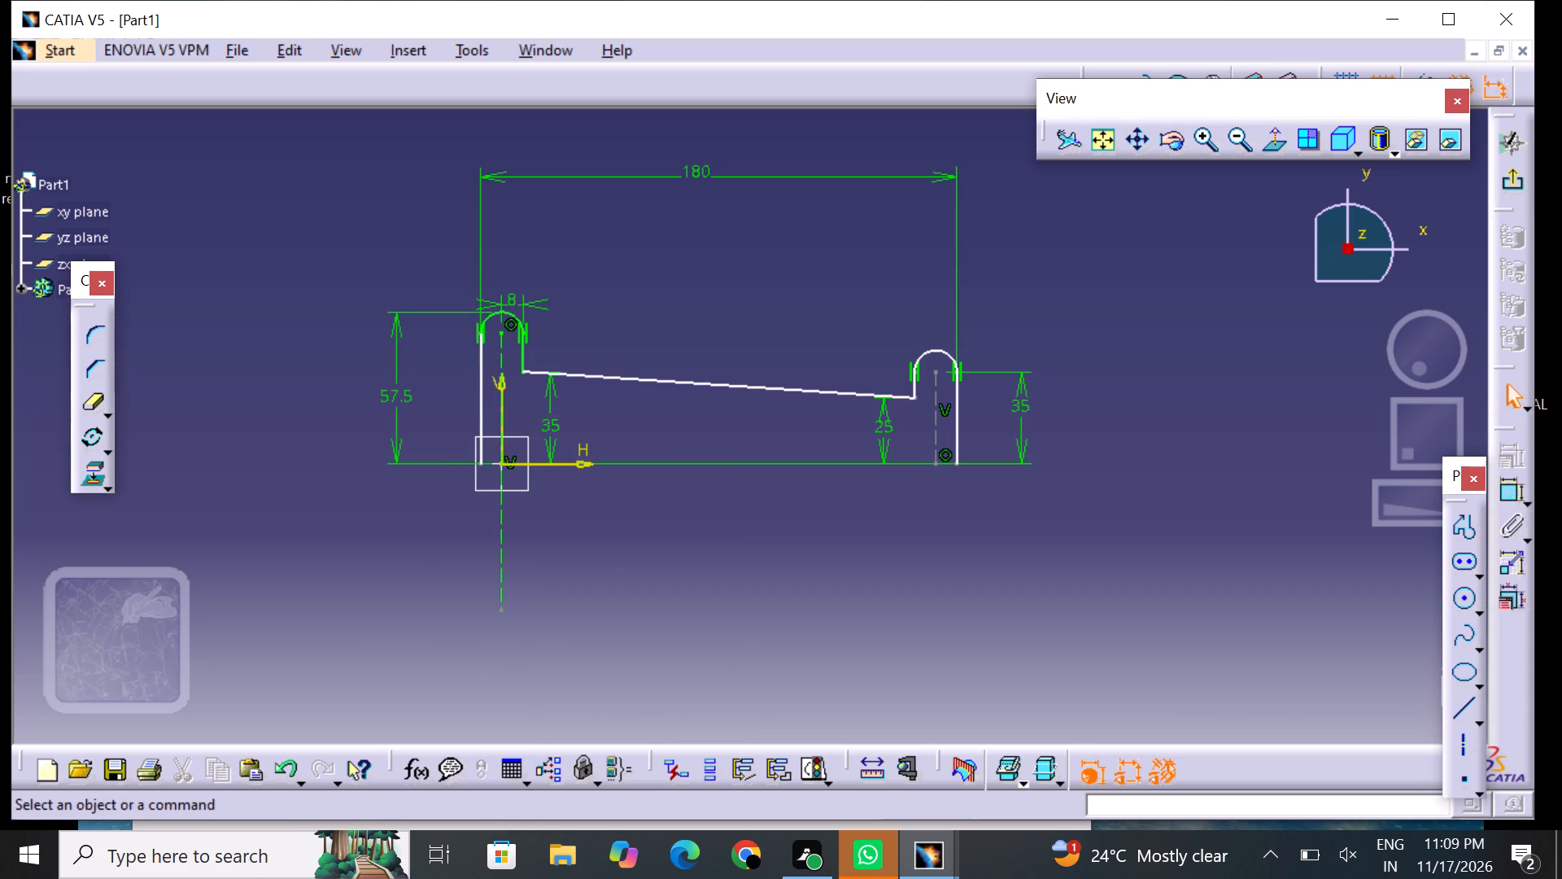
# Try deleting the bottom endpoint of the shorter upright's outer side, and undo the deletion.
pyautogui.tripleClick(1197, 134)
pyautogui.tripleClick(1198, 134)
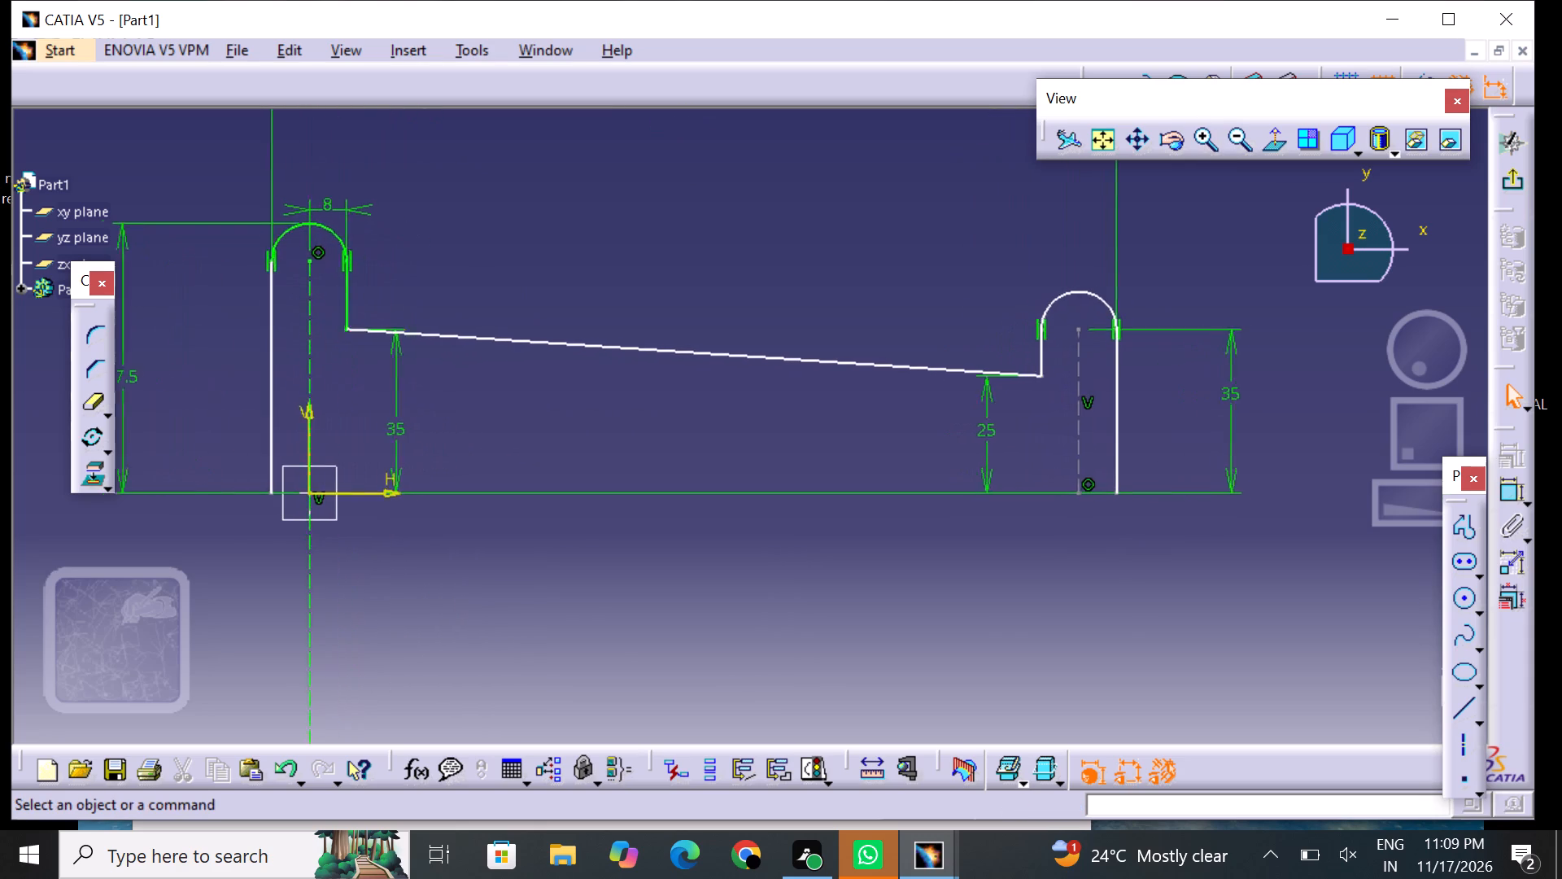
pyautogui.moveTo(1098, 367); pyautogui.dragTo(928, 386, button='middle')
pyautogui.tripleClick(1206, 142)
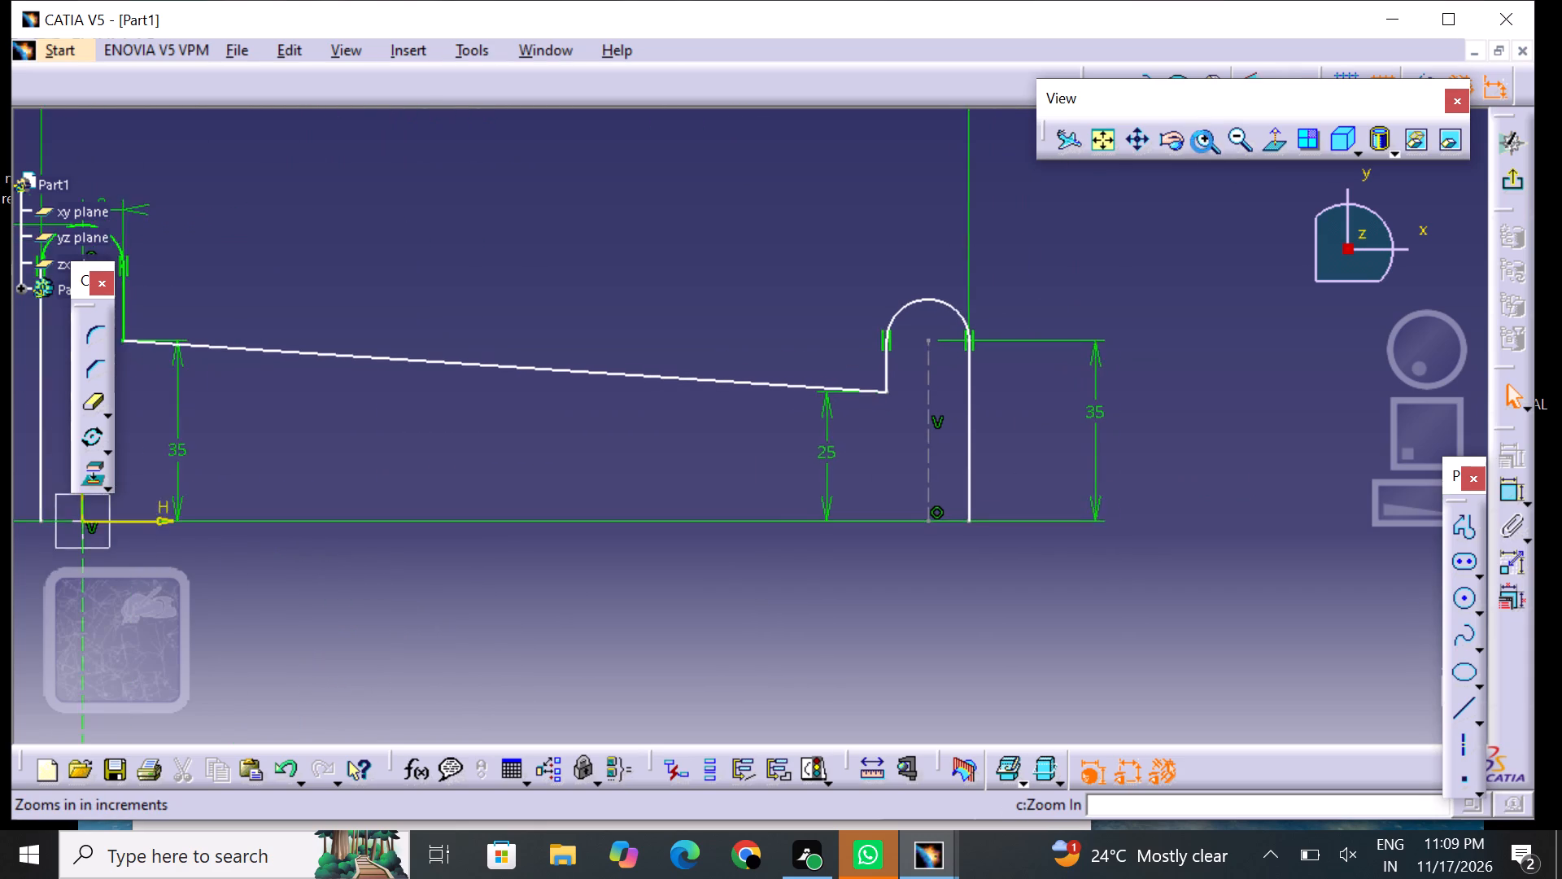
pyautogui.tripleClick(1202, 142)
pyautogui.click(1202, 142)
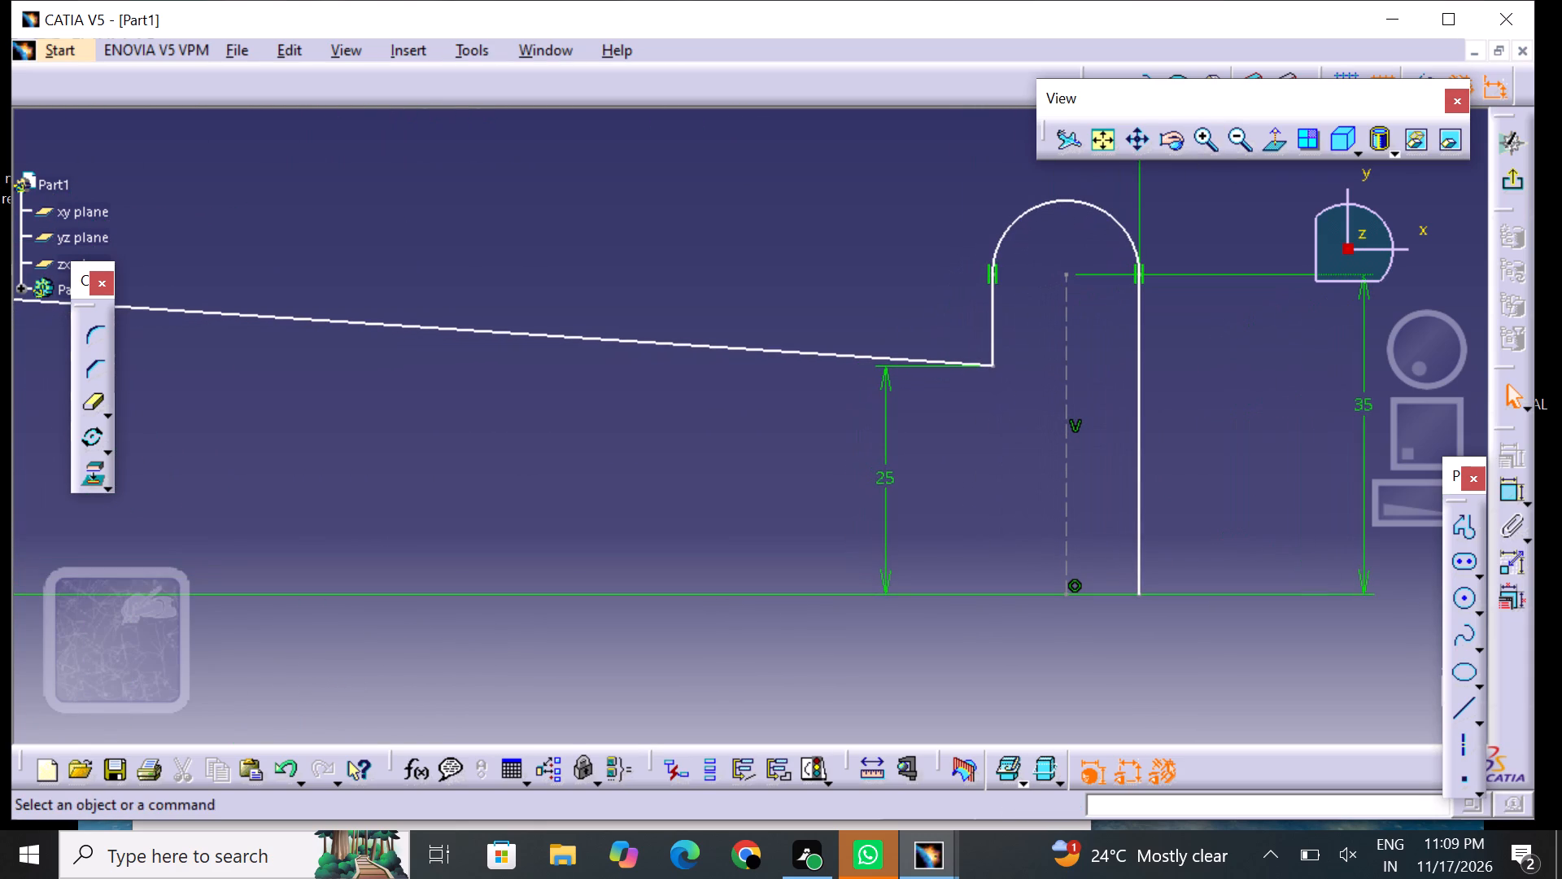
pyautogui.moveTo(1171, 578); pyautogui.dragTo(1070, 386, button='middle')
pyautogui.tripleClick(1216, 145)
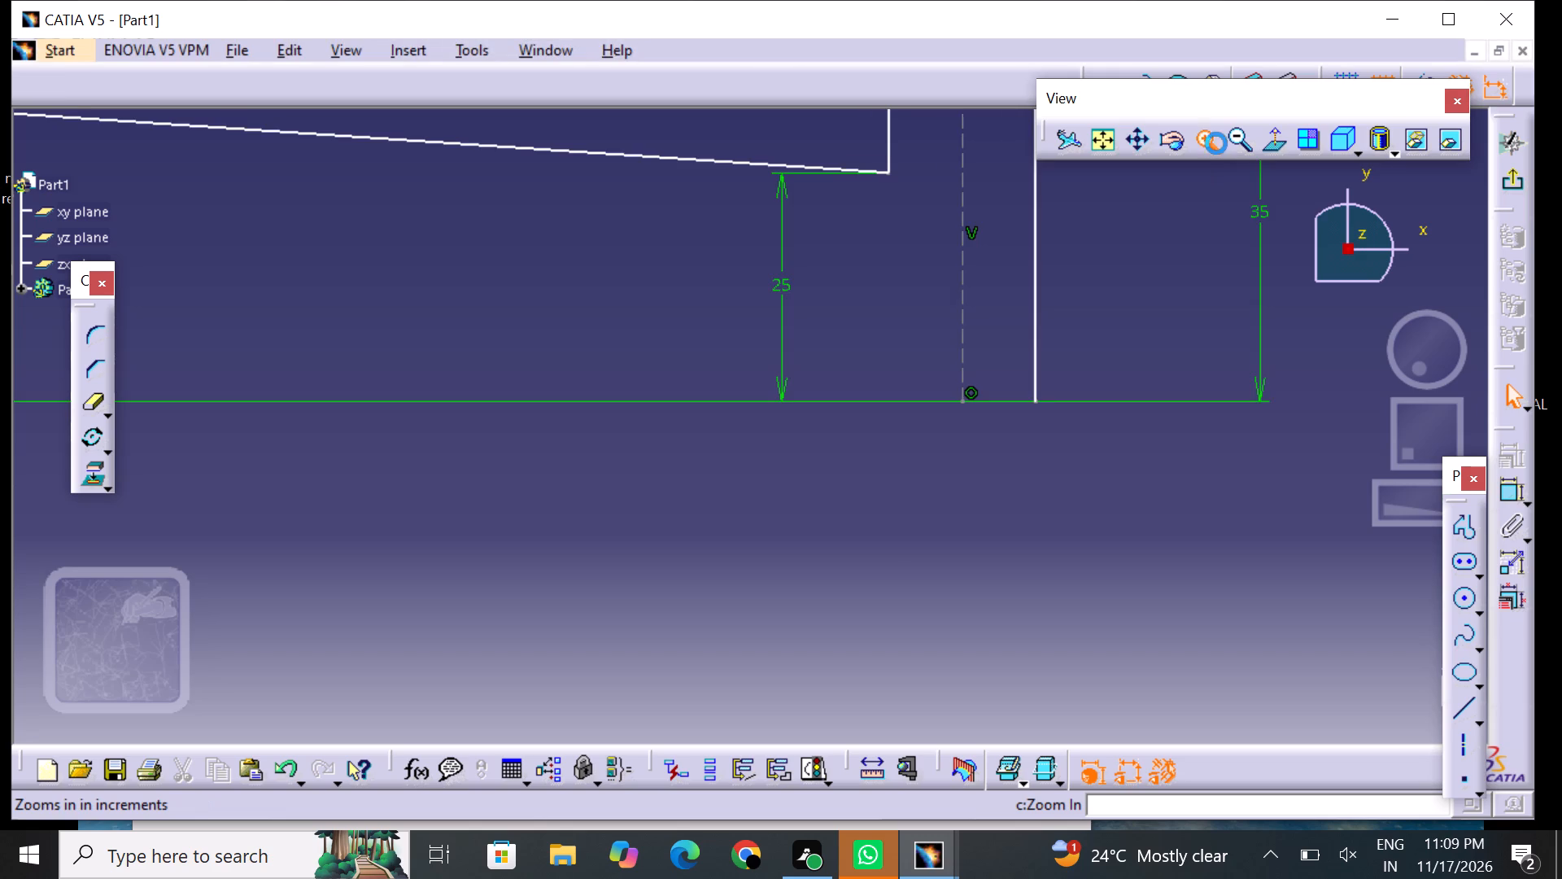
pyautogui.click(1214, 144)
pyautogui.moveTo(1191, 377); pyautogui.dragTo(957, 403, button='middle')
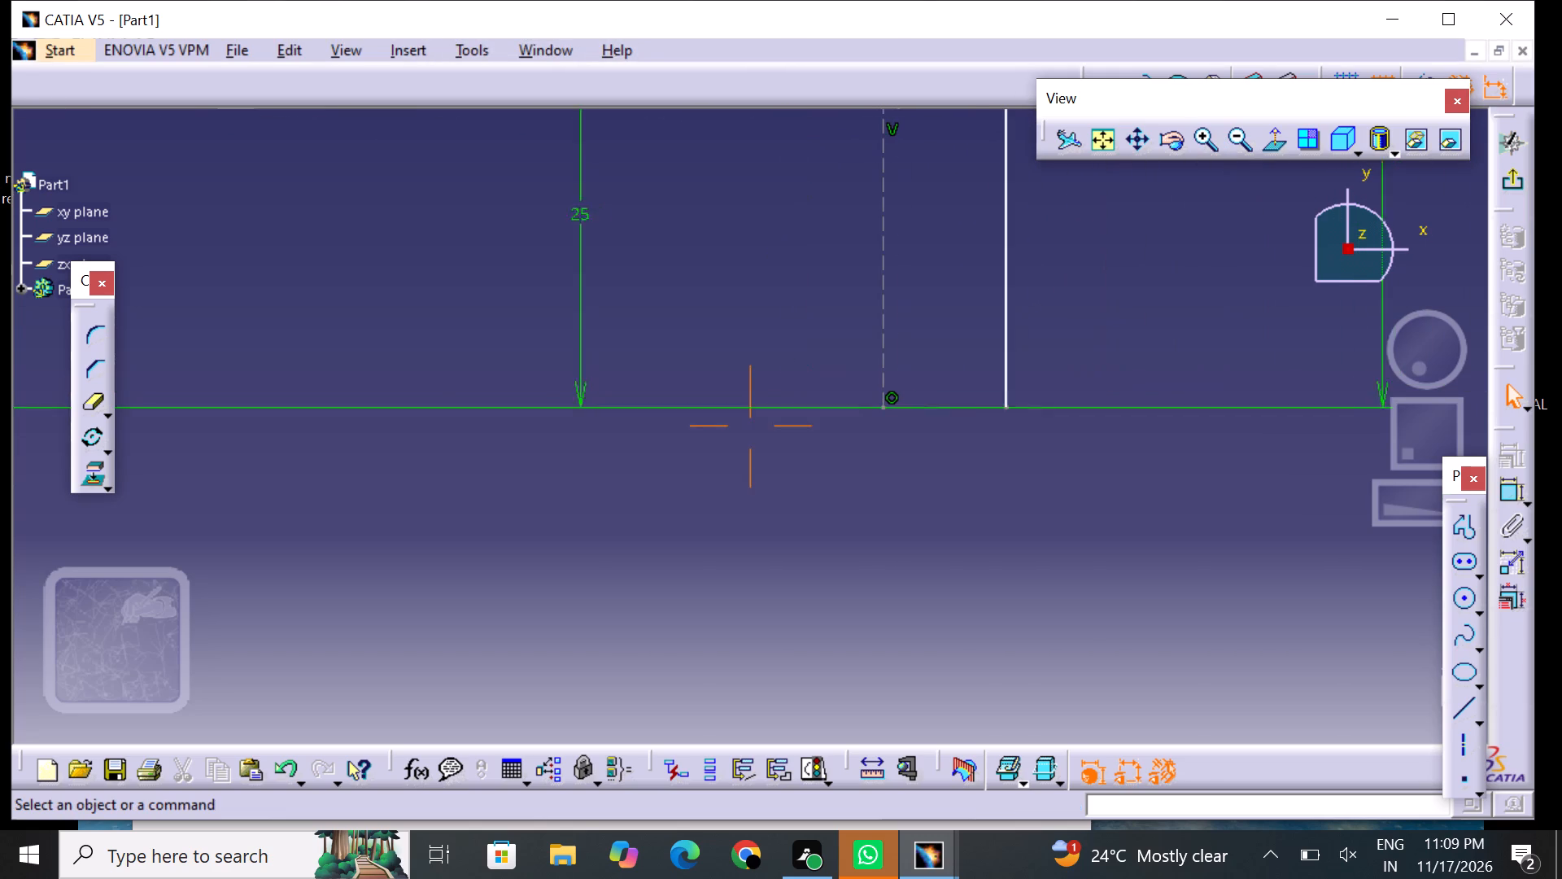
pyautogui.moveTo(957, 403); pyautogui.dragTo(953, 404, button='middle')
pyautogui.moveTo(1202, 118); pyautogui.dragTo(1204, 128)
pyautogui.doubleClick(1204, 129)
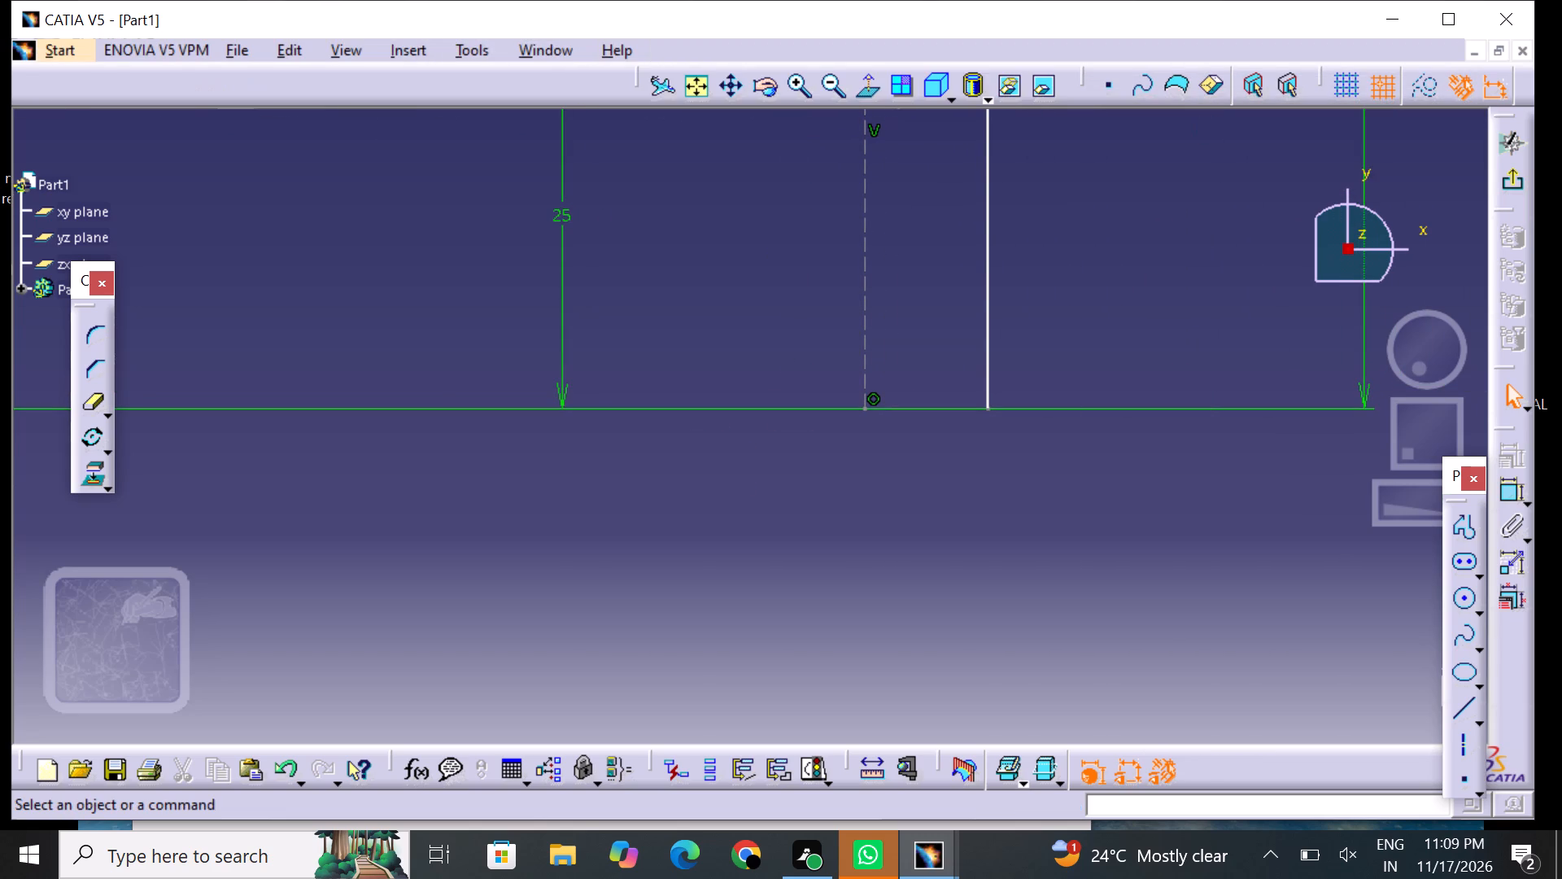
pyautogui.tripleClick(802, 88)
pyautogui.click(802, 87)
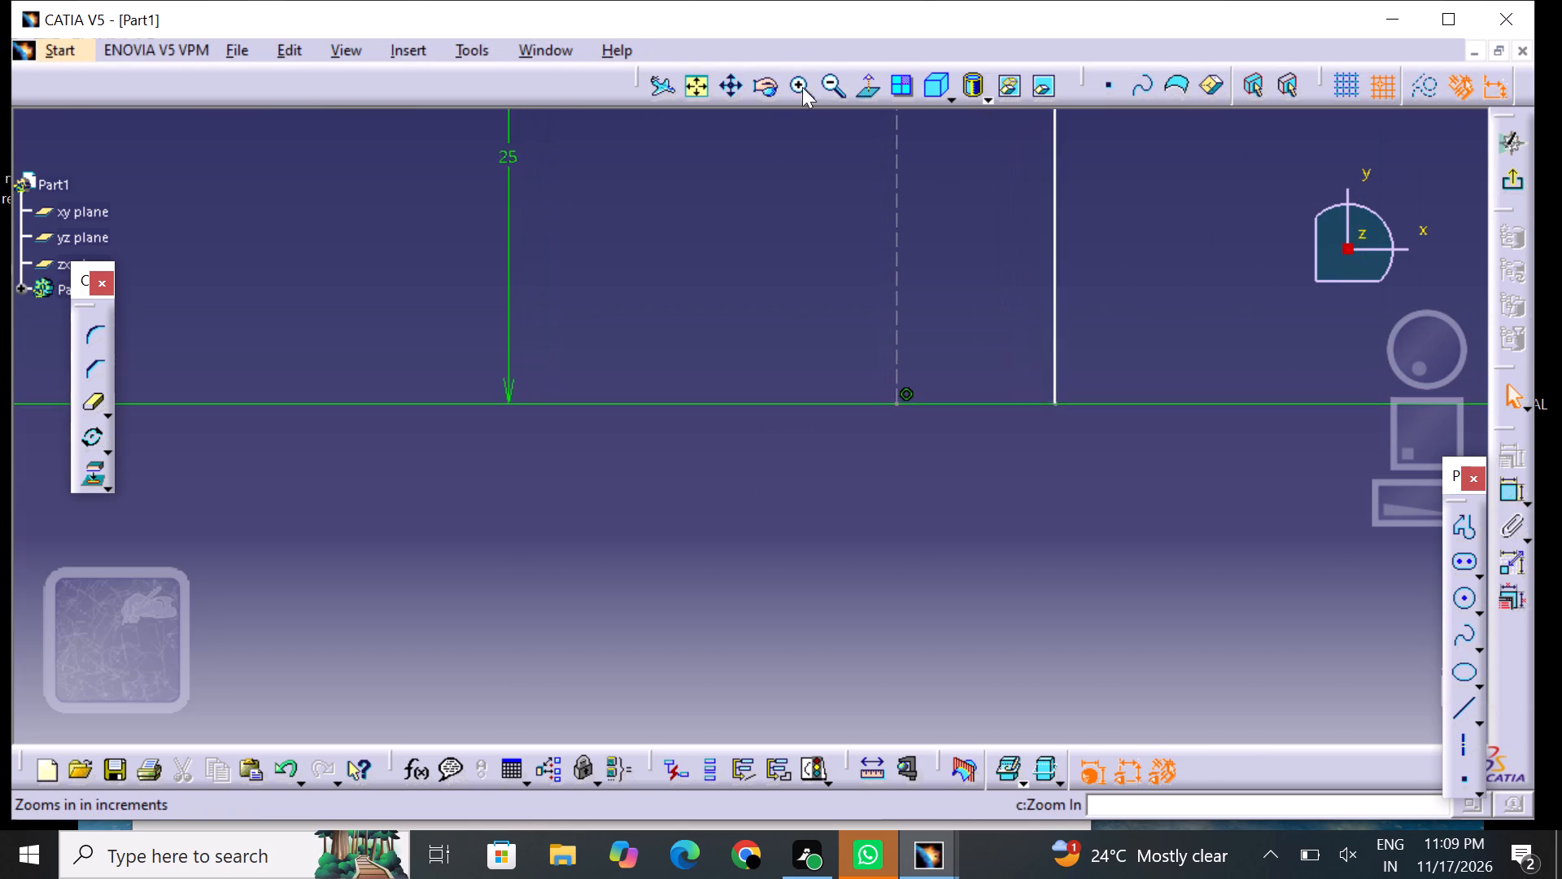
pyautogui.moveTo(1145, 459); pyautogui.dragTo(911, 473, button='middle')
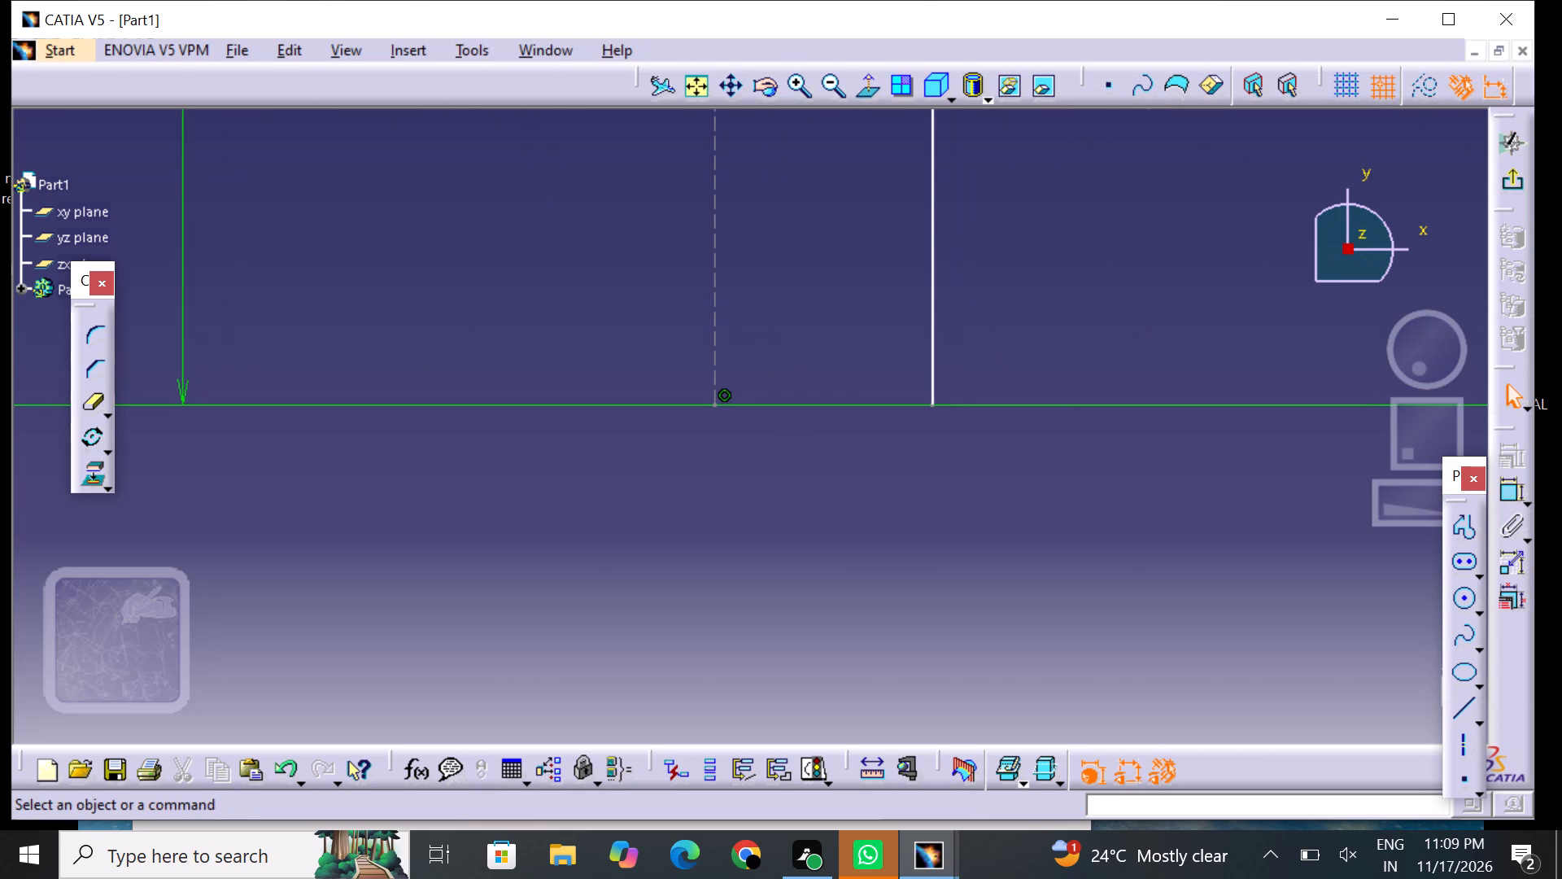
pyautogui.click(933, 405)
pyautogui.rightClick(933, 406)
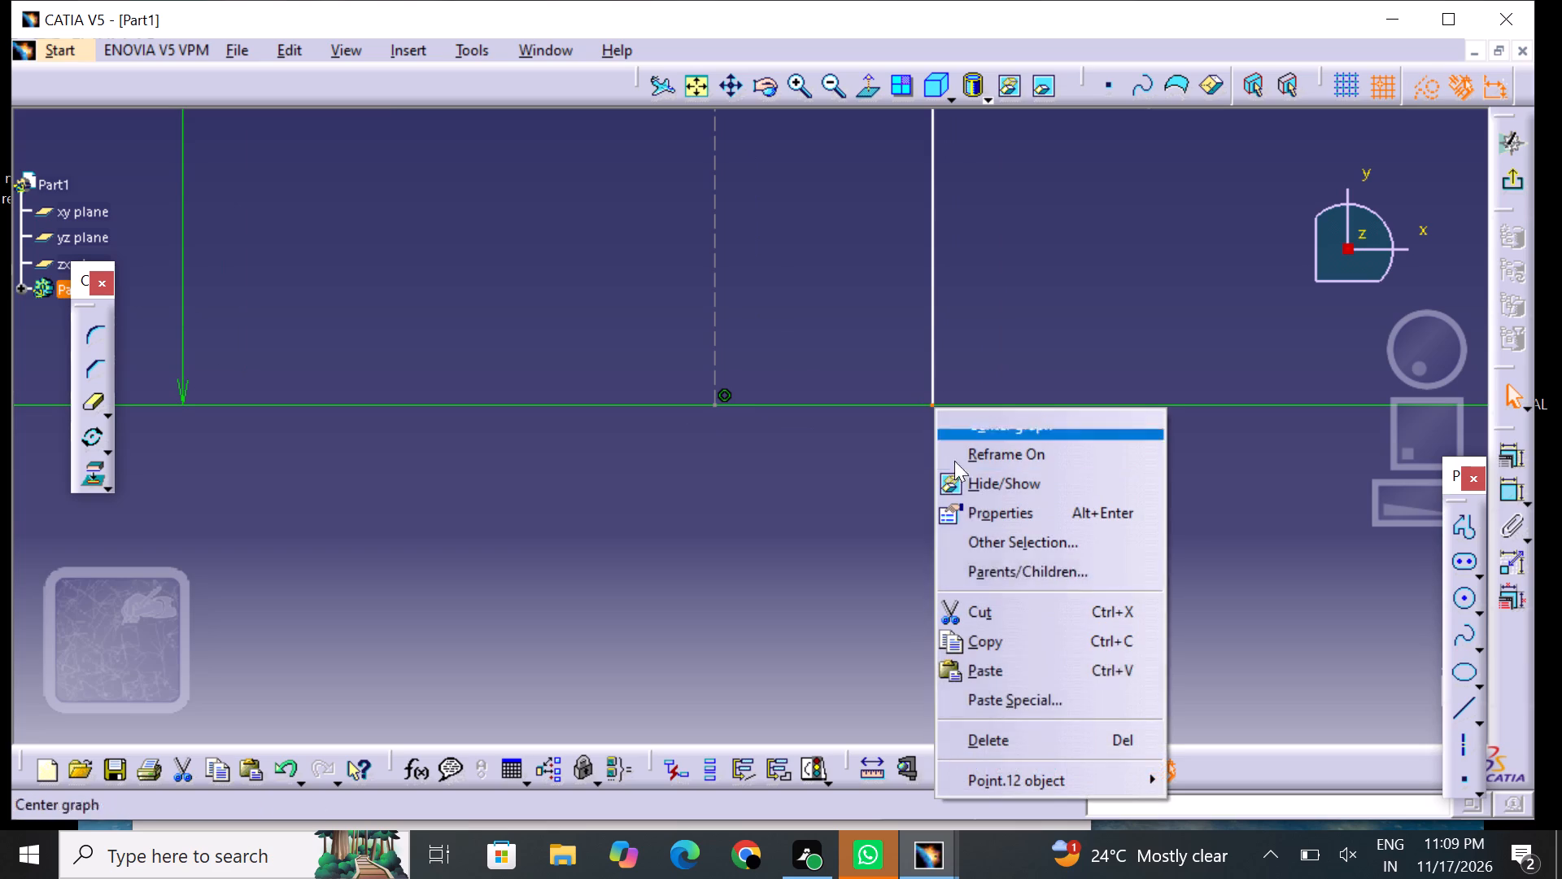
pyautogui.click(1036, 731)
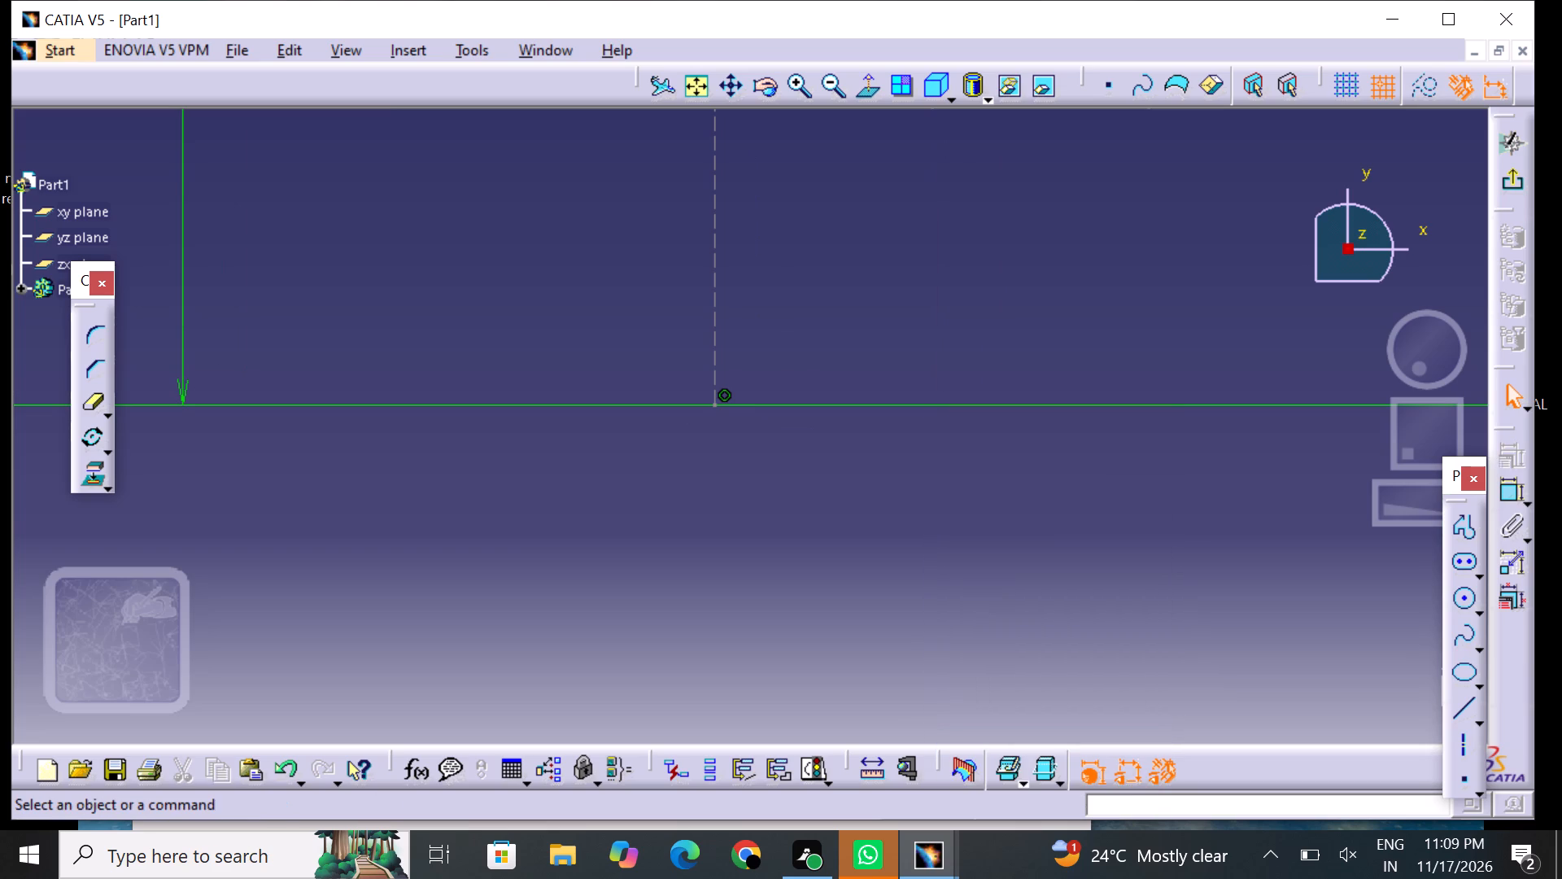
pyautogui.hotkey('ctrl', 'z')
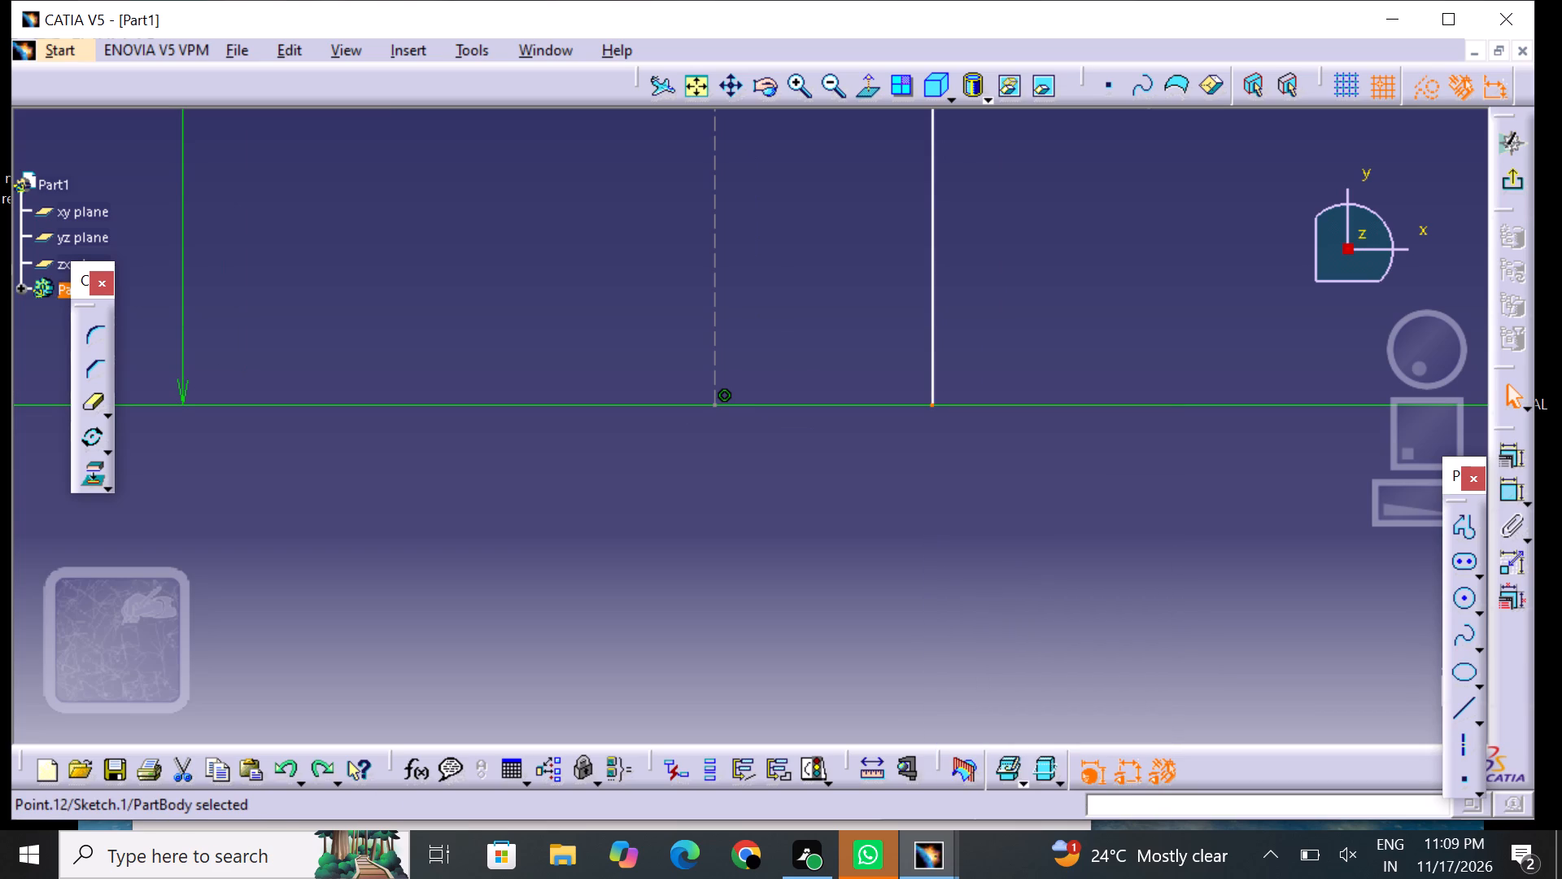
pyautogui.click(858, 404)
# Delete the dashed construction centreline running down from the shorter upright's top arc to the baseline.
pyautogui.tripleClick(808, 98)
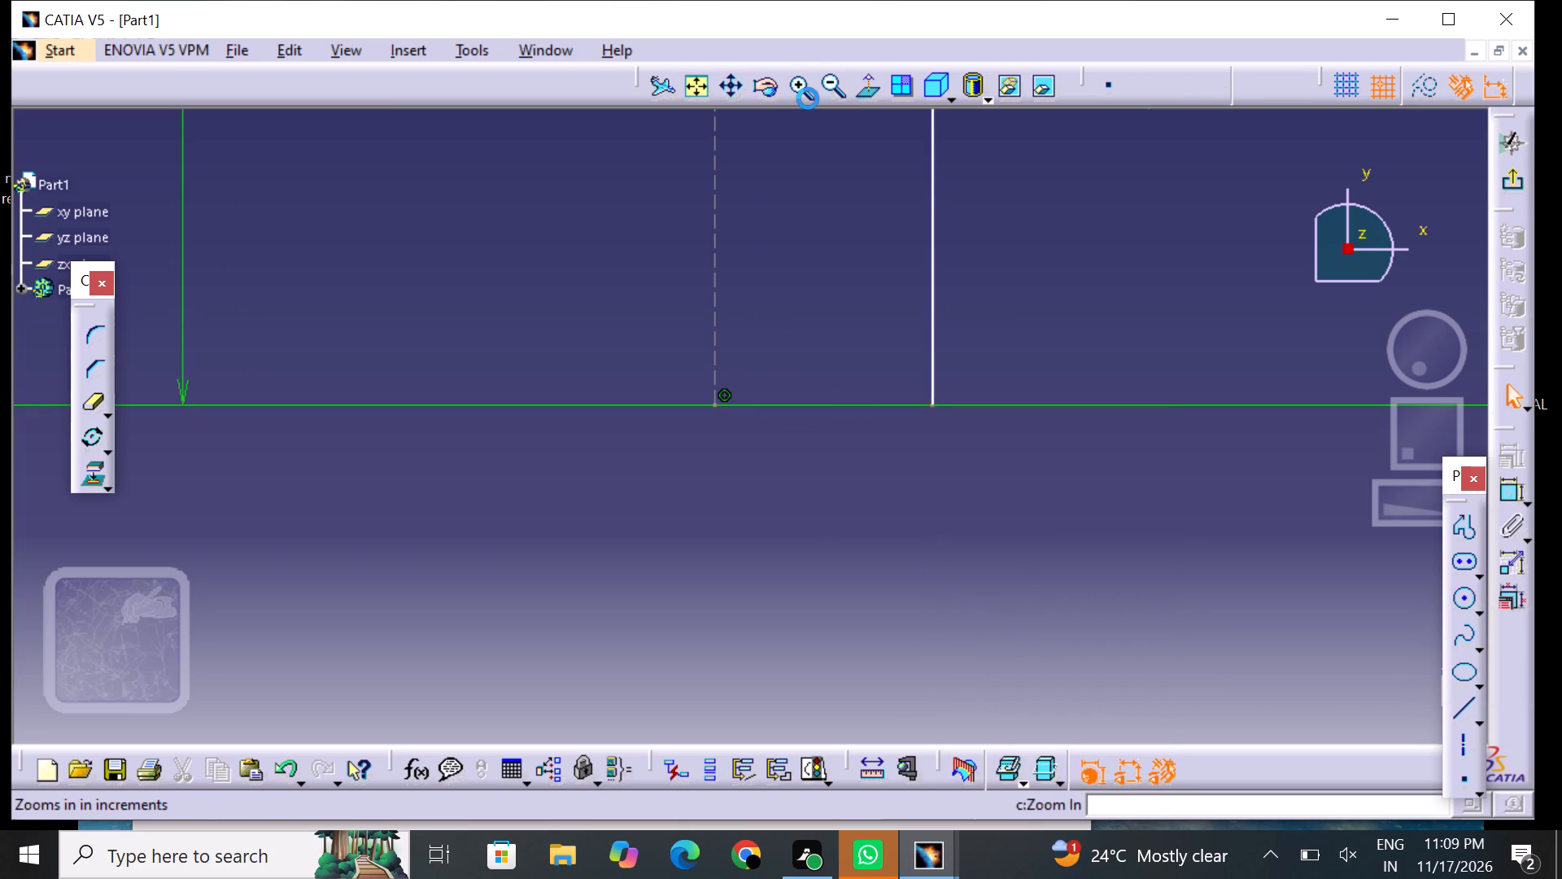
pyautogui.tripleClick(808, 98)
pyautogui.click(808, 98)
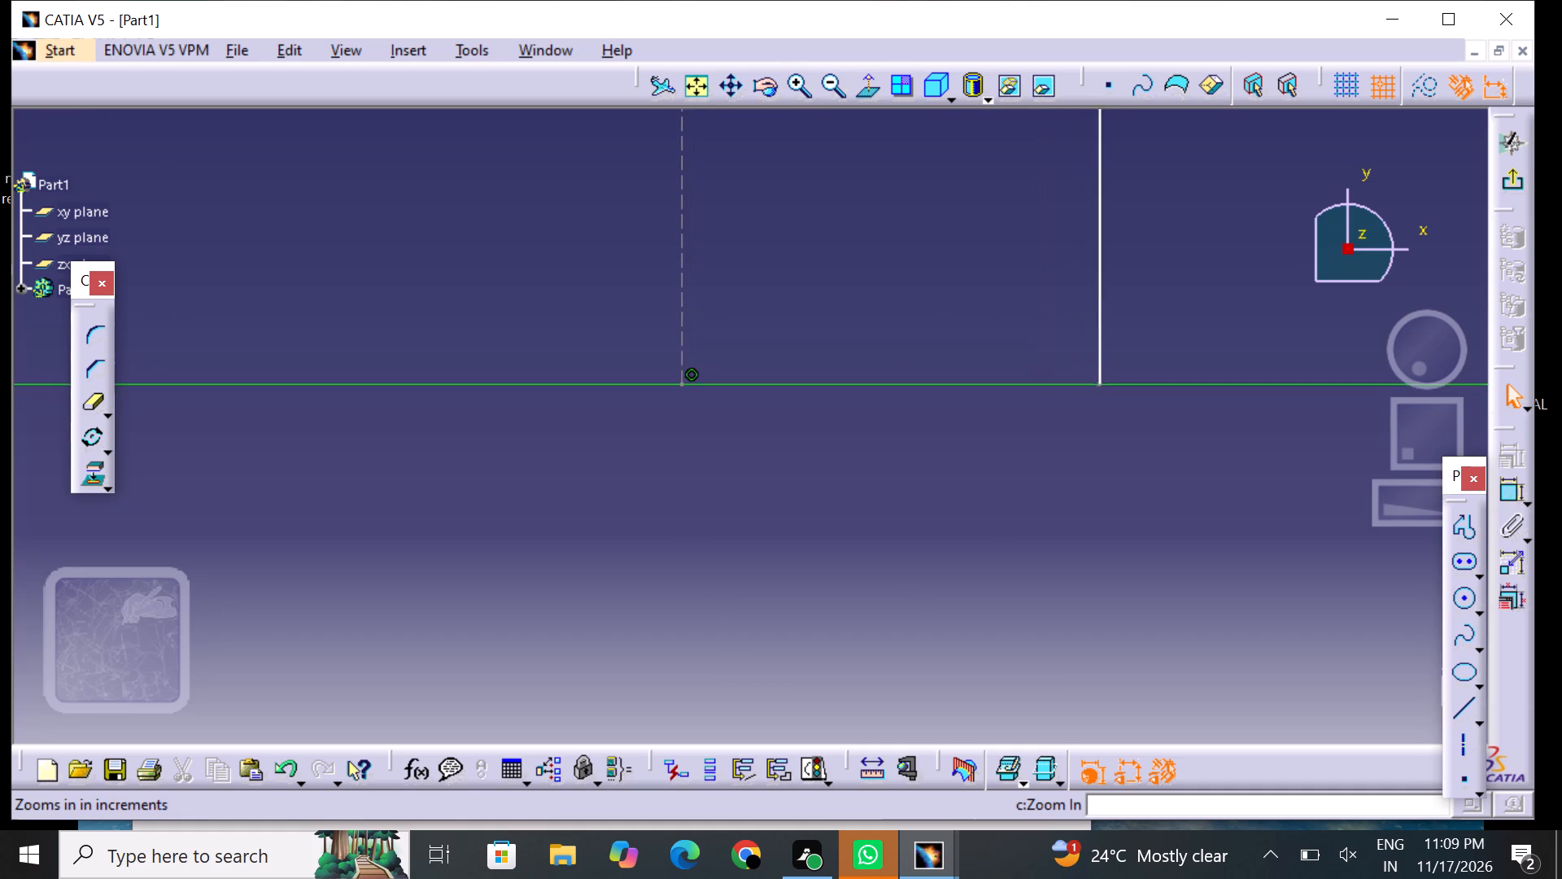
pyautogui.moveTo(926, 258); pyautogui.dragTo(604, 427, button='middle')
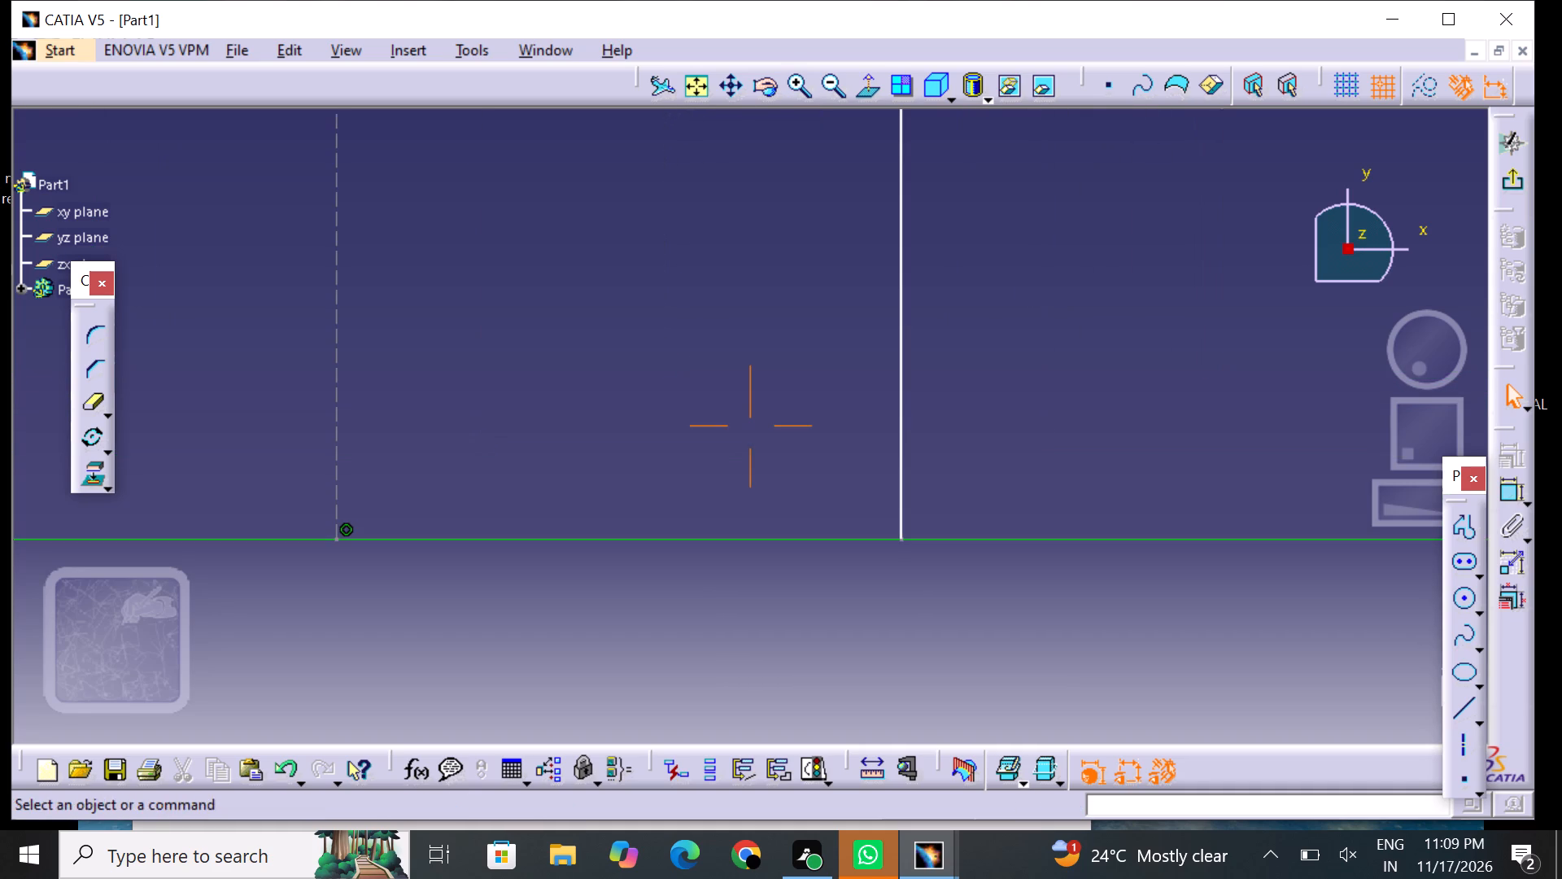
pyautogui.tripleClick(796, 79)
pyautogui.click(796, 77)
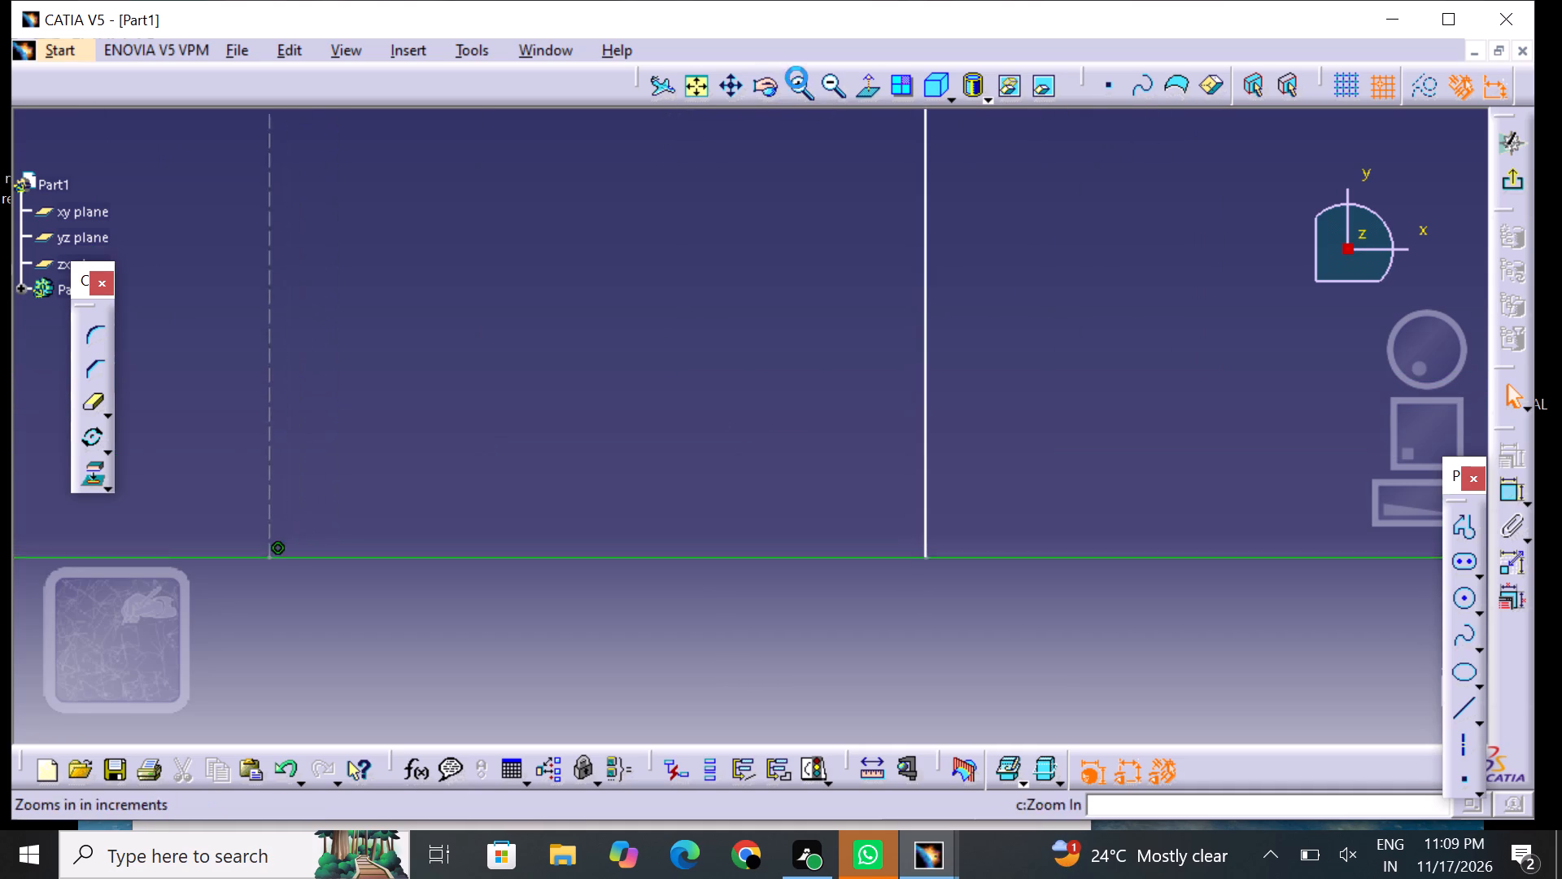
pyautogui.moveTo(604, 379); pyautogui.dragTo(807, 350, button='middle')
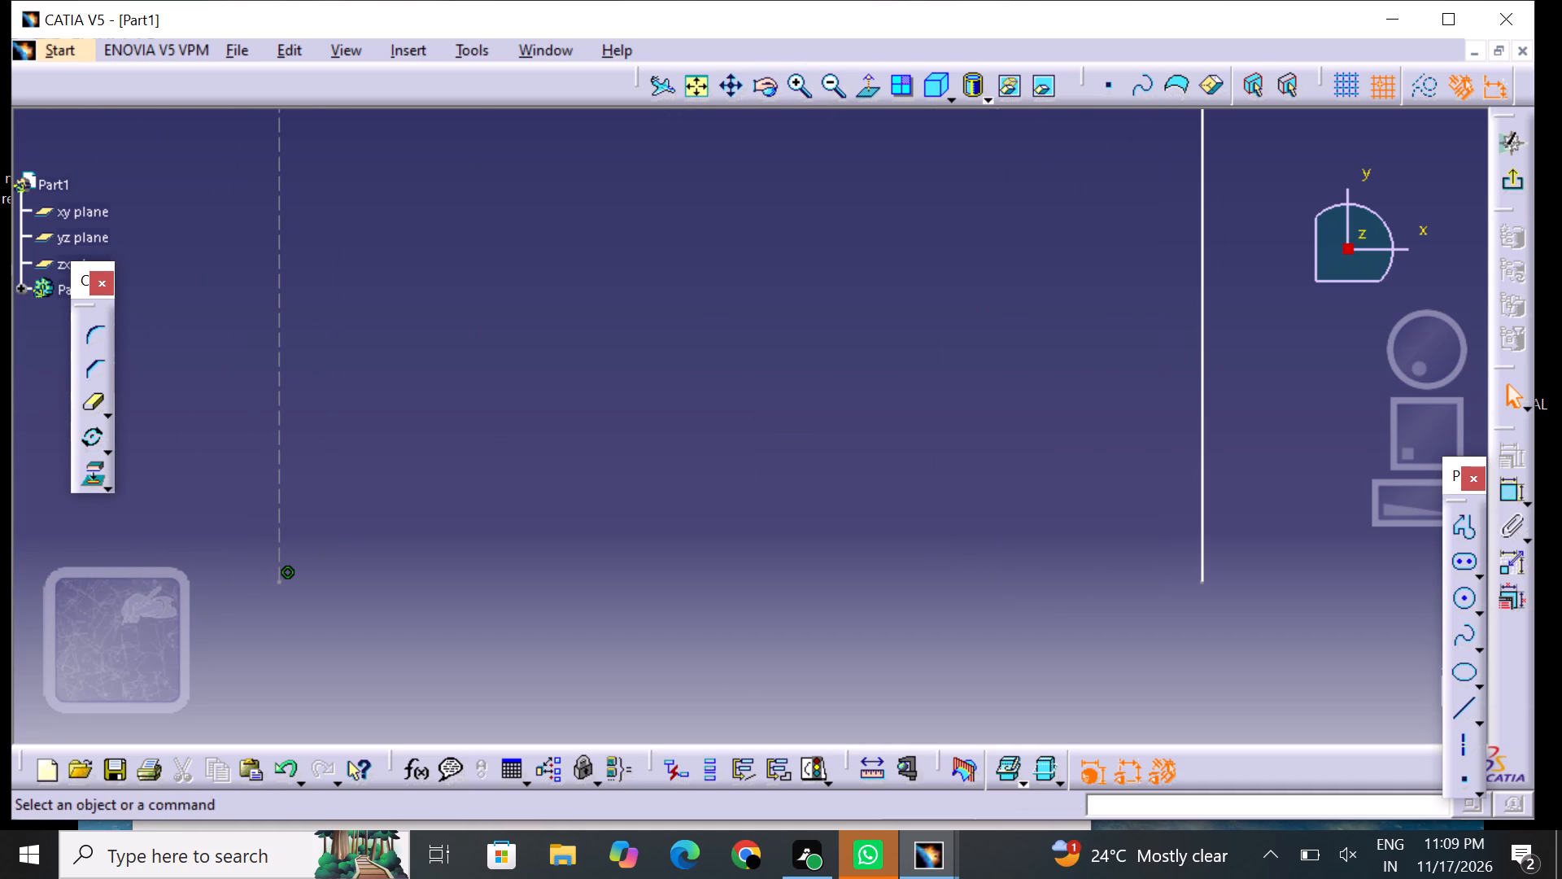
pyautogui.click(279, 494)
pyautogui.rightClick(278, 494)
pyautogui.click(360, 422)
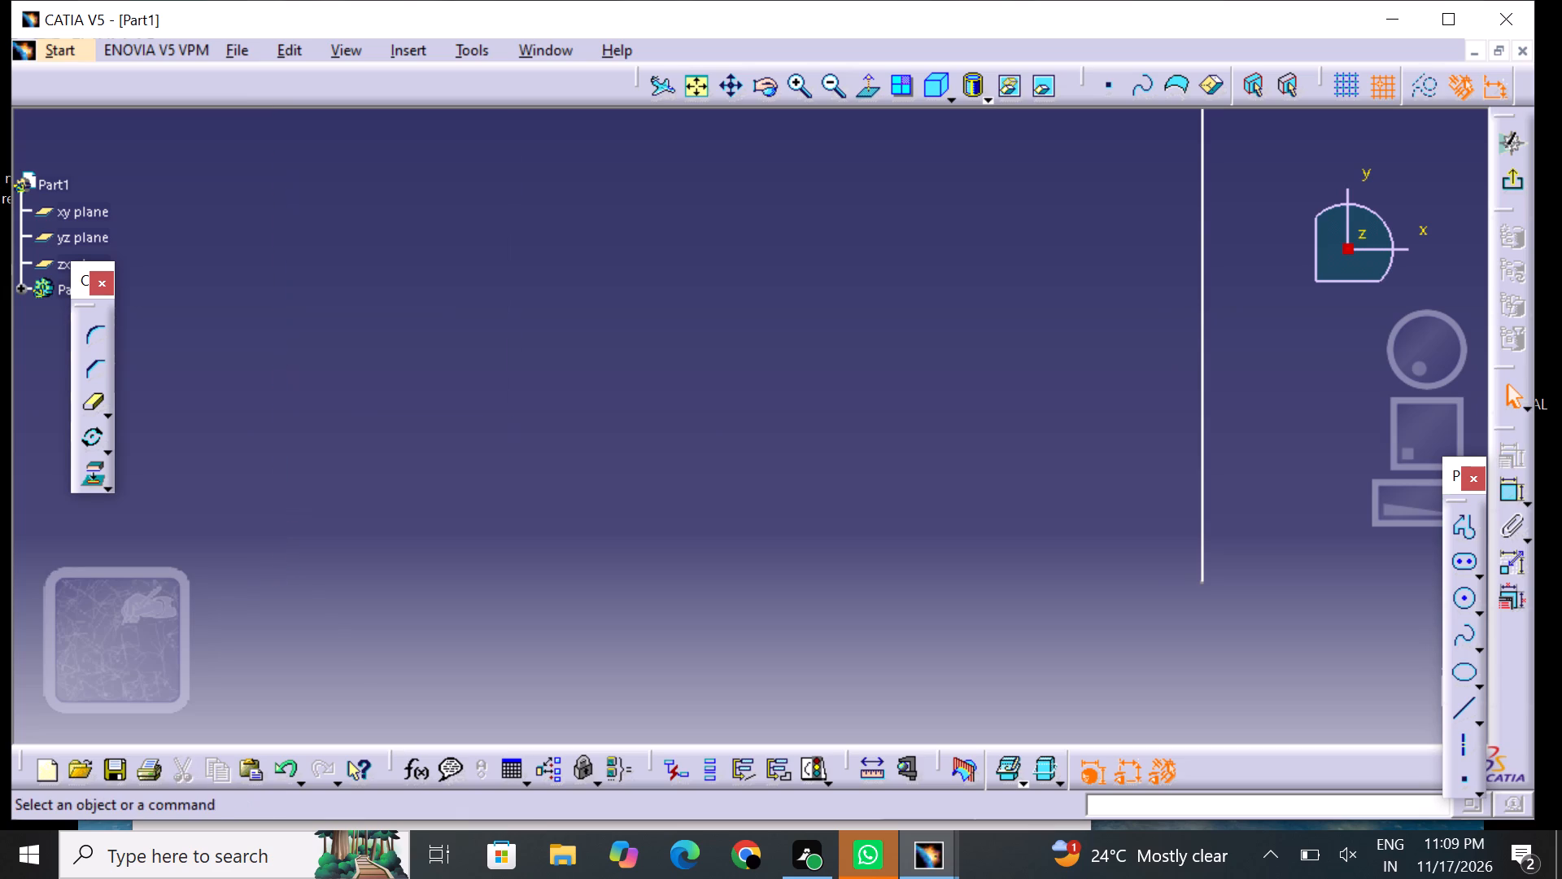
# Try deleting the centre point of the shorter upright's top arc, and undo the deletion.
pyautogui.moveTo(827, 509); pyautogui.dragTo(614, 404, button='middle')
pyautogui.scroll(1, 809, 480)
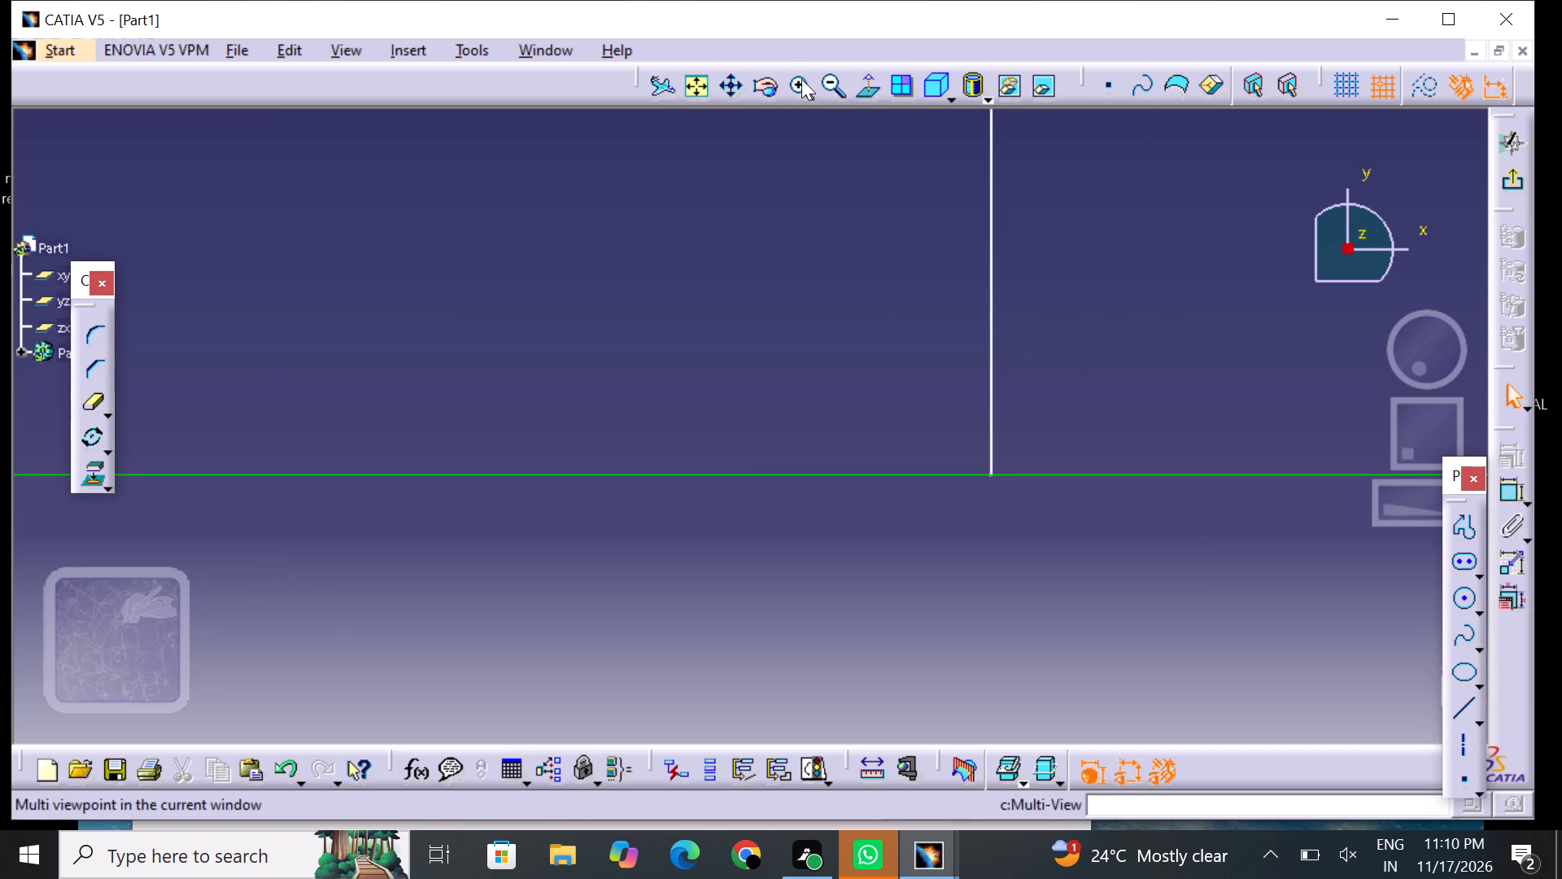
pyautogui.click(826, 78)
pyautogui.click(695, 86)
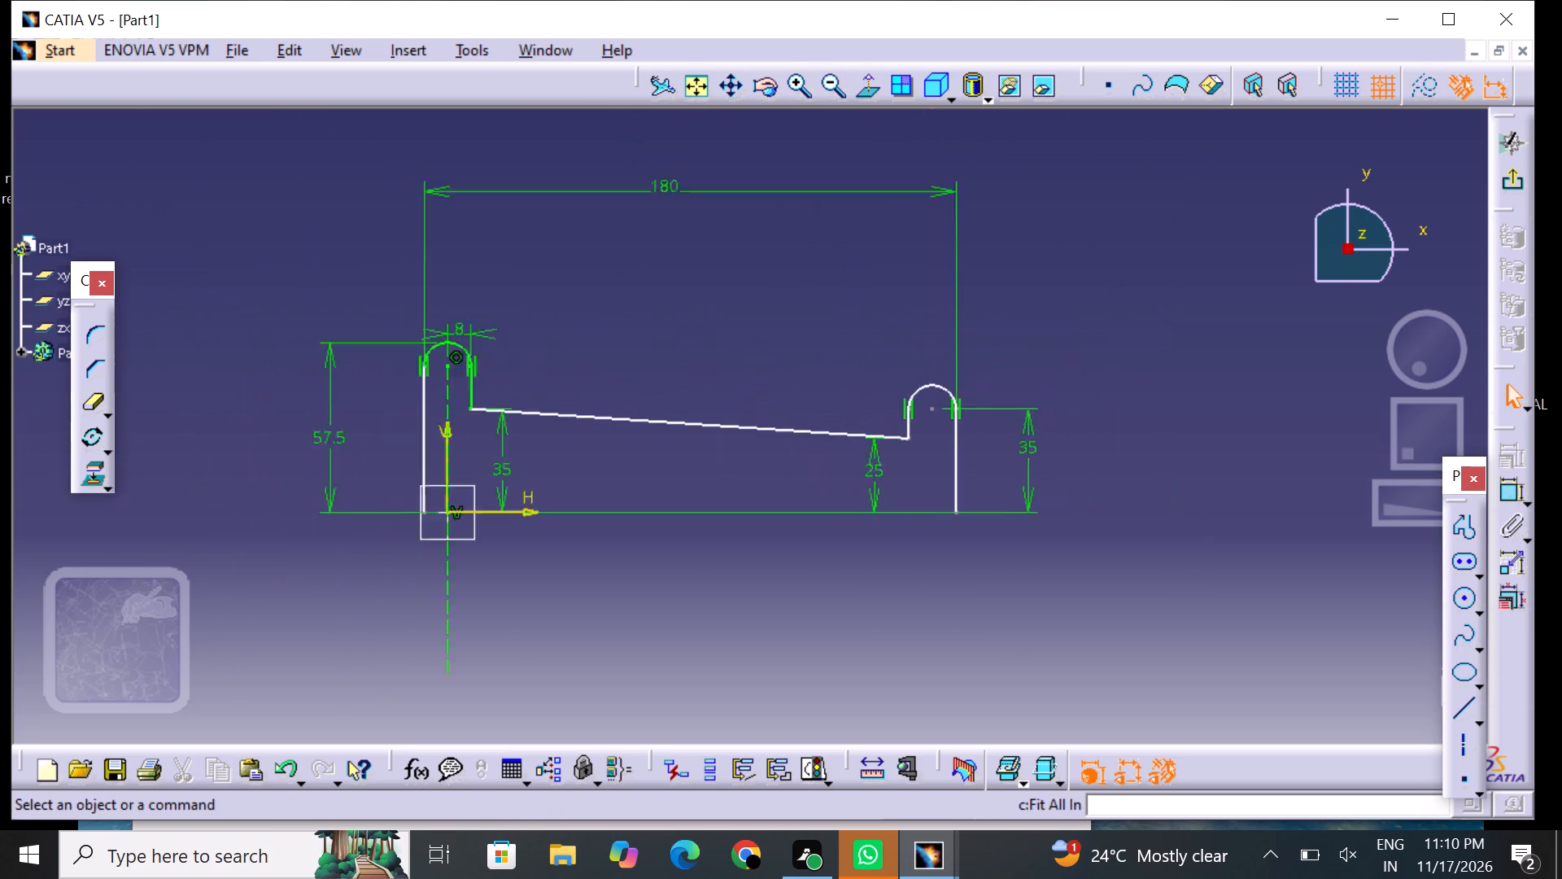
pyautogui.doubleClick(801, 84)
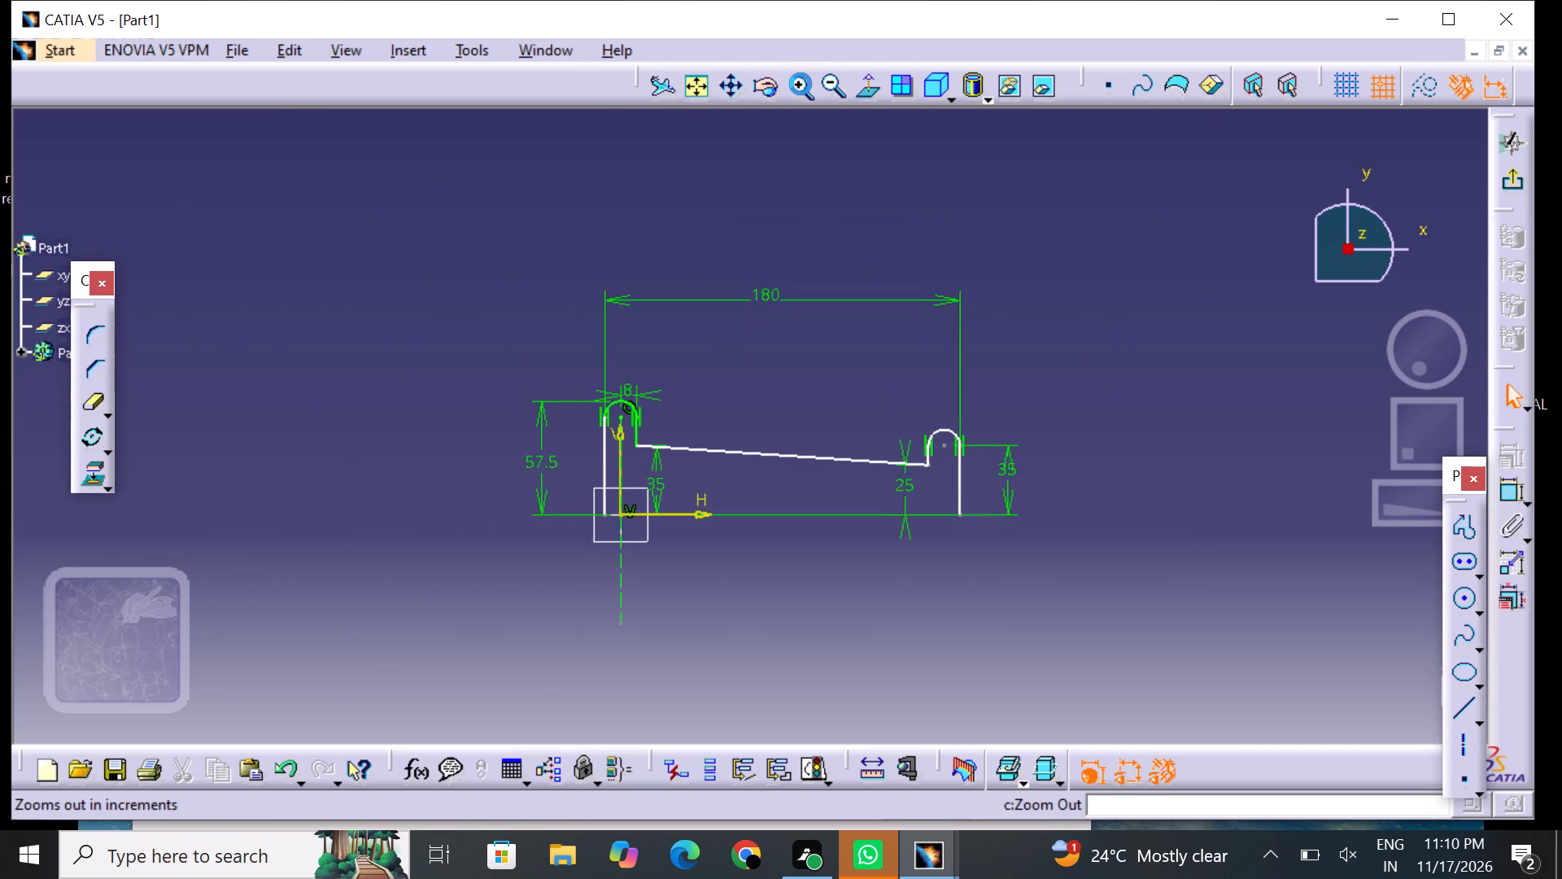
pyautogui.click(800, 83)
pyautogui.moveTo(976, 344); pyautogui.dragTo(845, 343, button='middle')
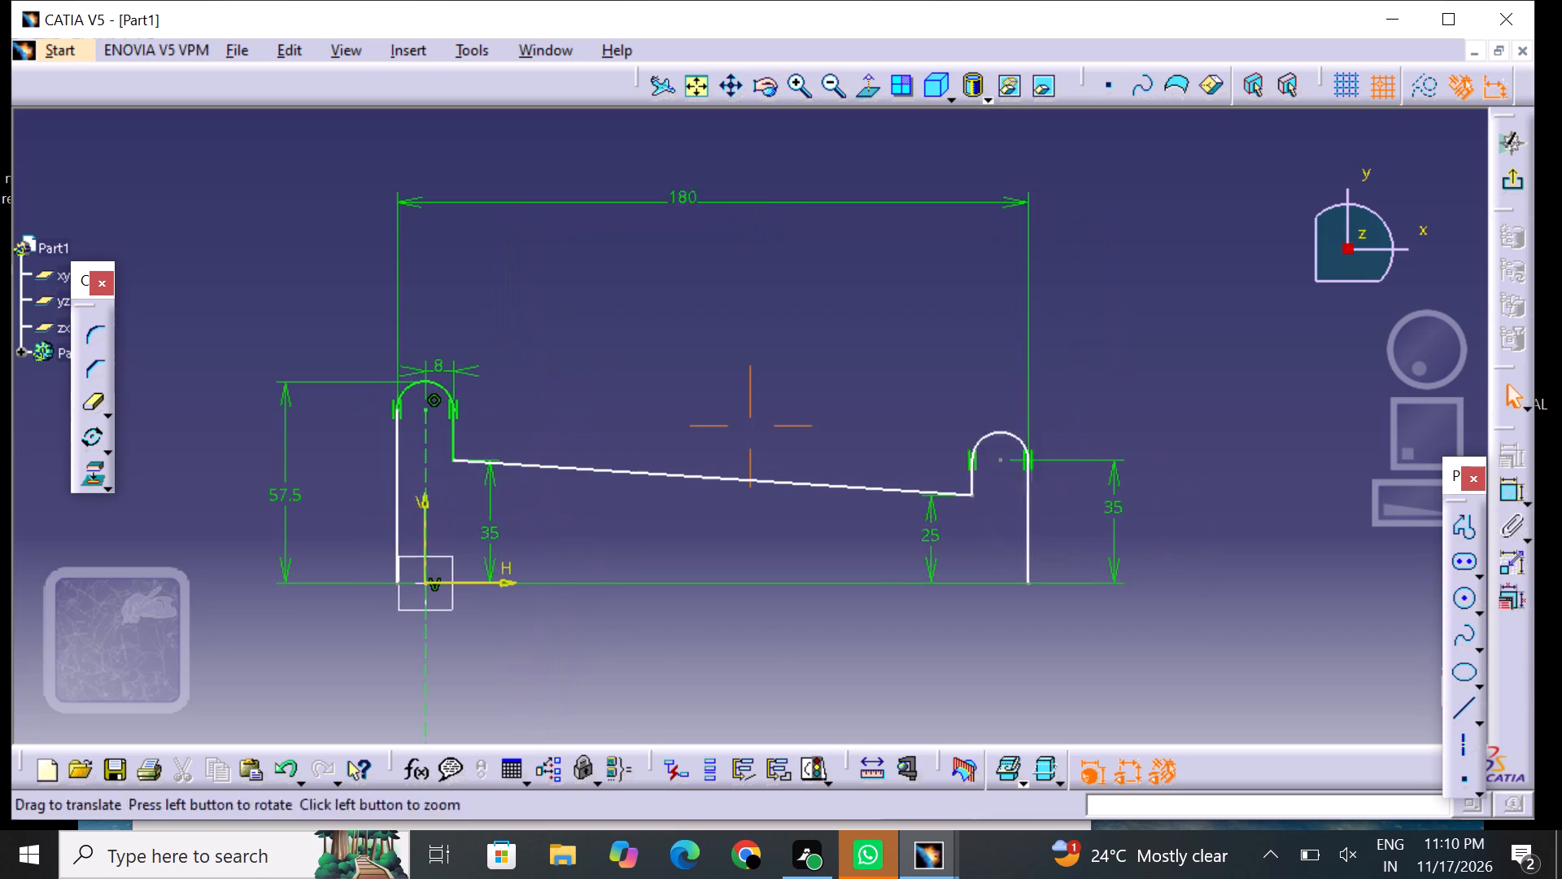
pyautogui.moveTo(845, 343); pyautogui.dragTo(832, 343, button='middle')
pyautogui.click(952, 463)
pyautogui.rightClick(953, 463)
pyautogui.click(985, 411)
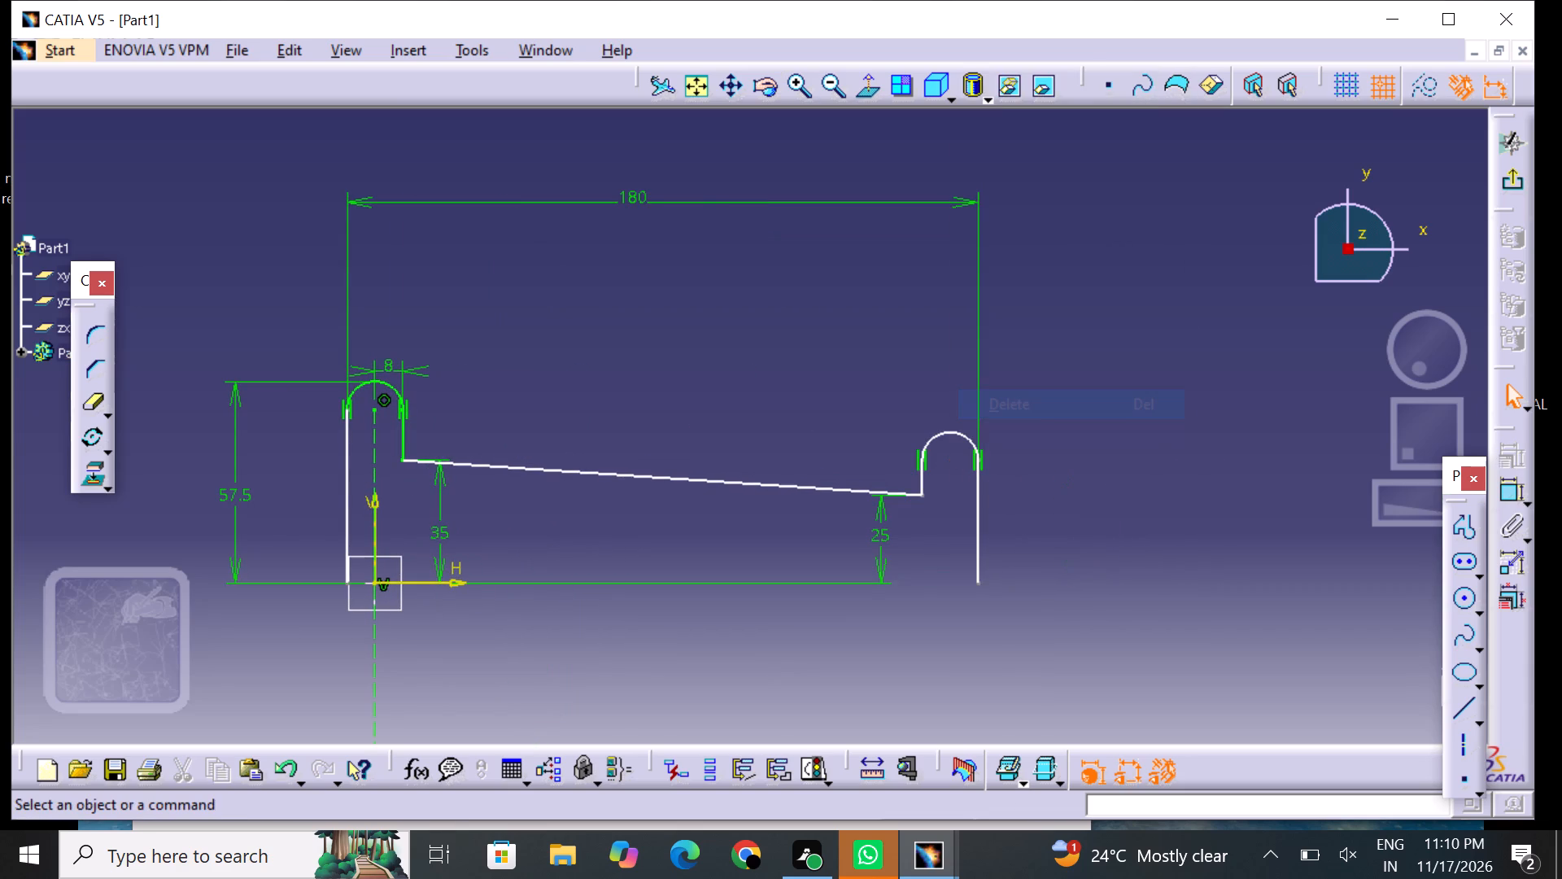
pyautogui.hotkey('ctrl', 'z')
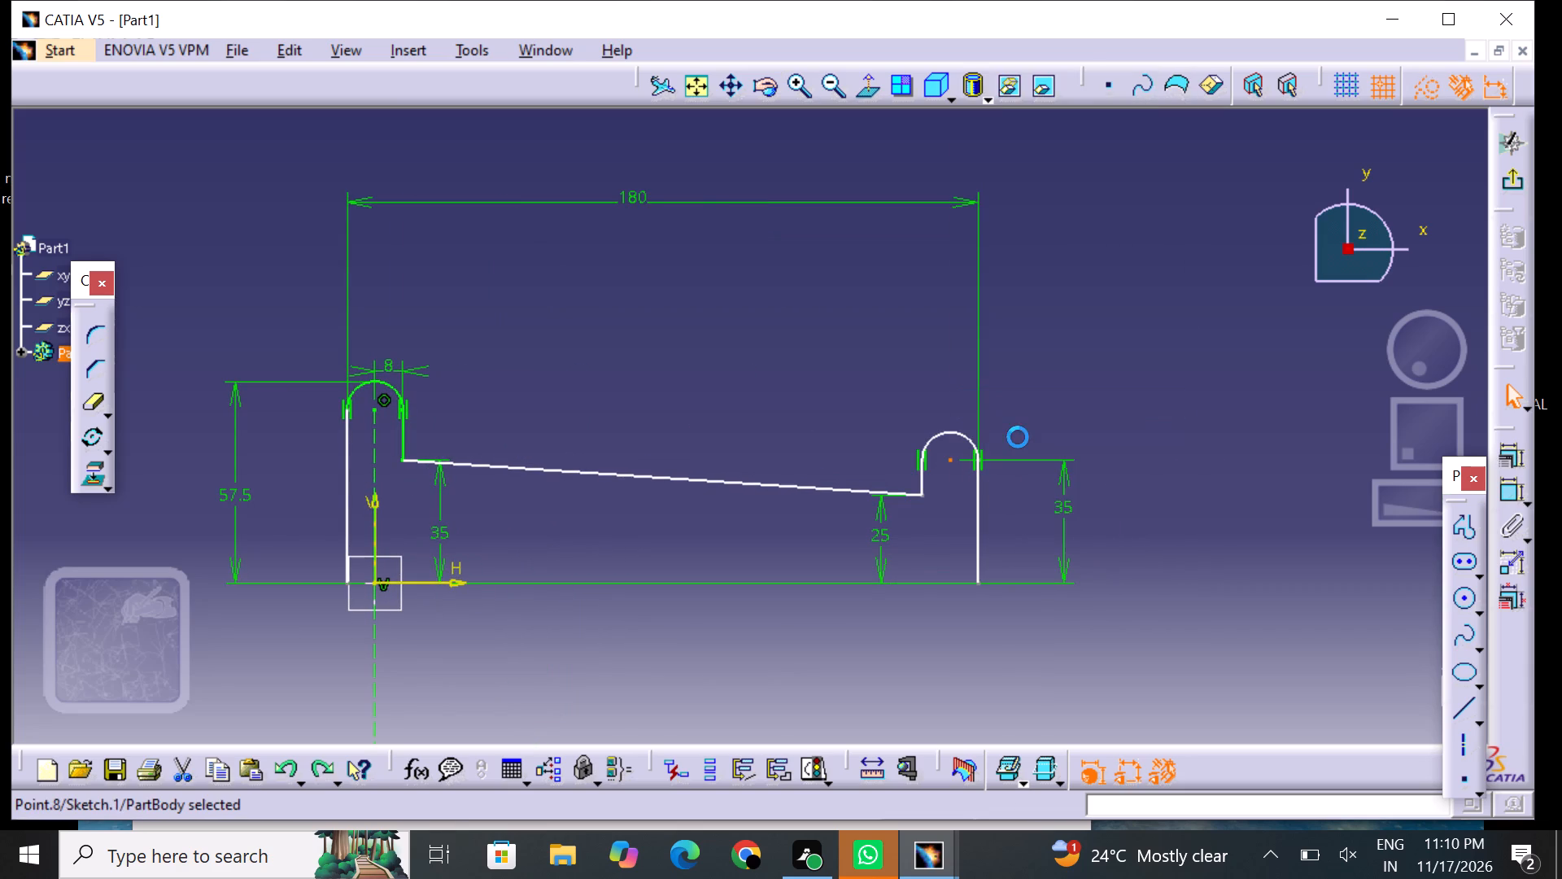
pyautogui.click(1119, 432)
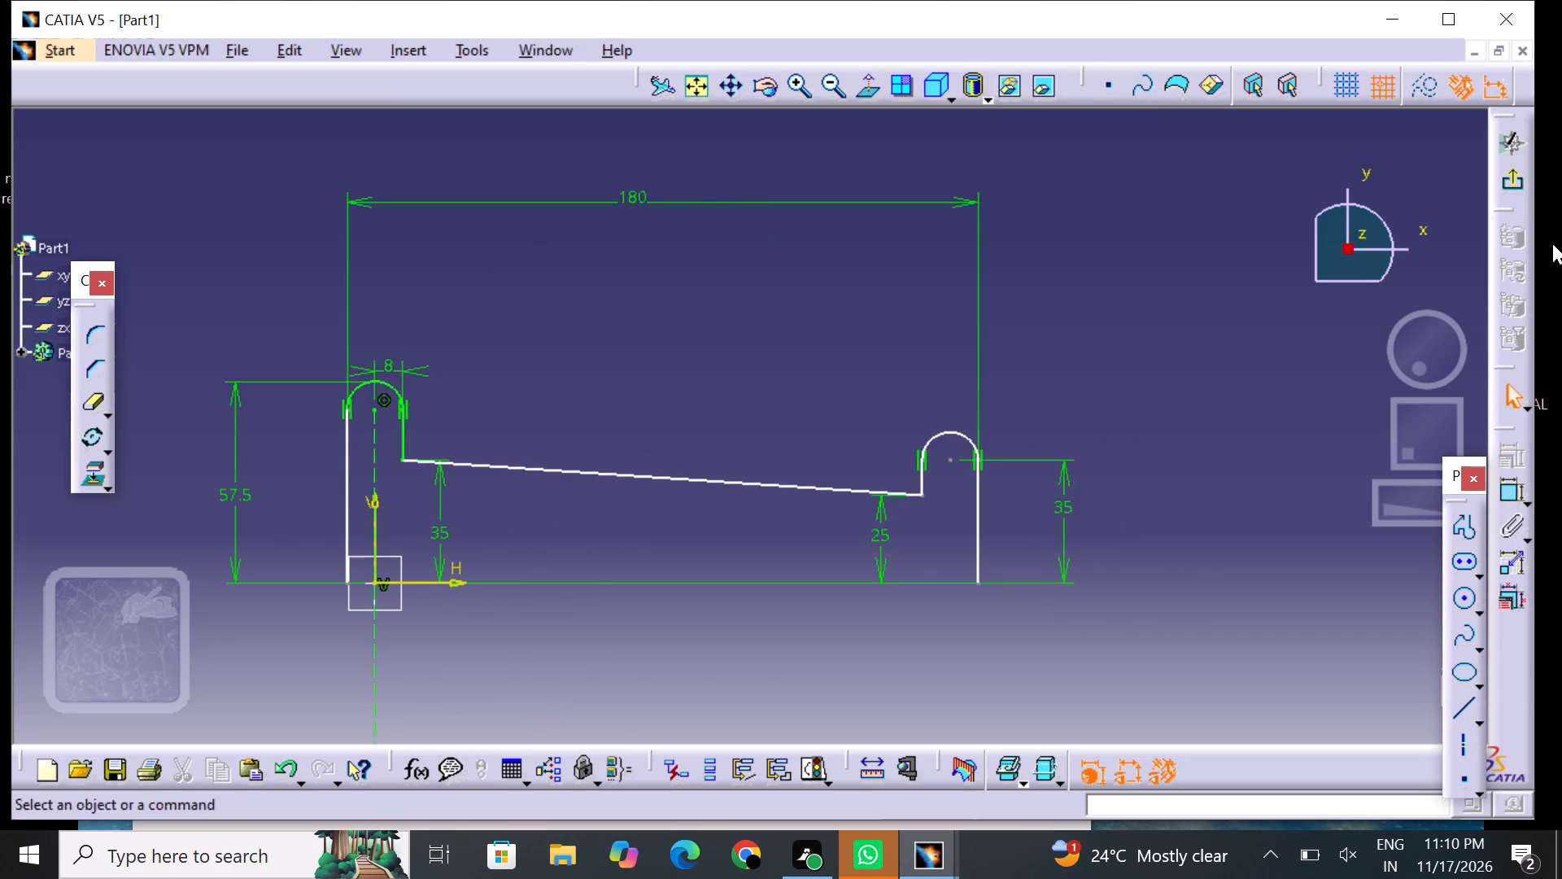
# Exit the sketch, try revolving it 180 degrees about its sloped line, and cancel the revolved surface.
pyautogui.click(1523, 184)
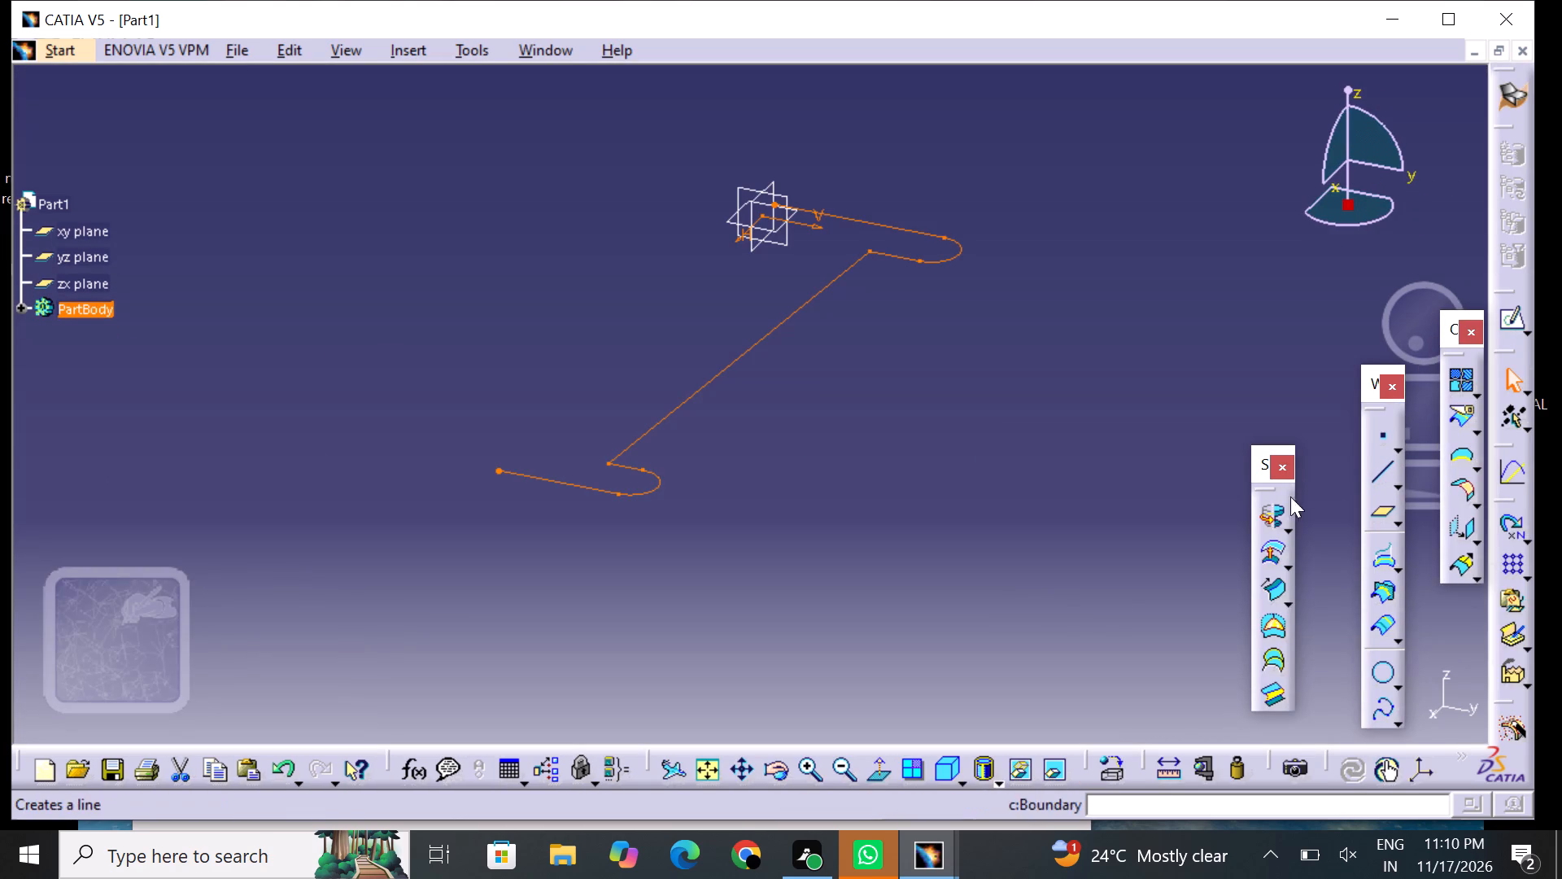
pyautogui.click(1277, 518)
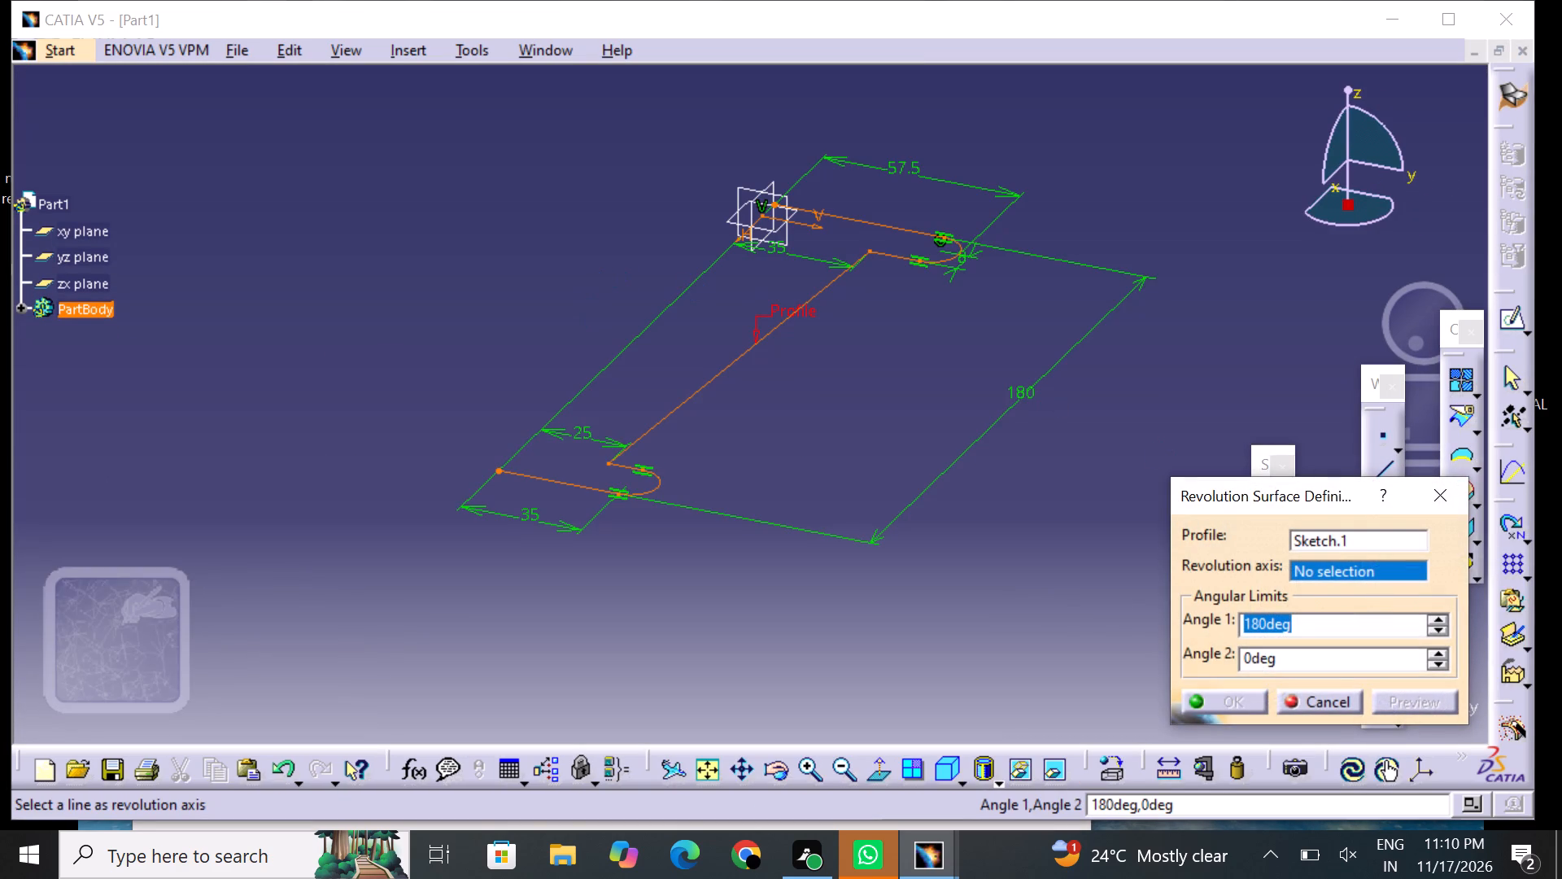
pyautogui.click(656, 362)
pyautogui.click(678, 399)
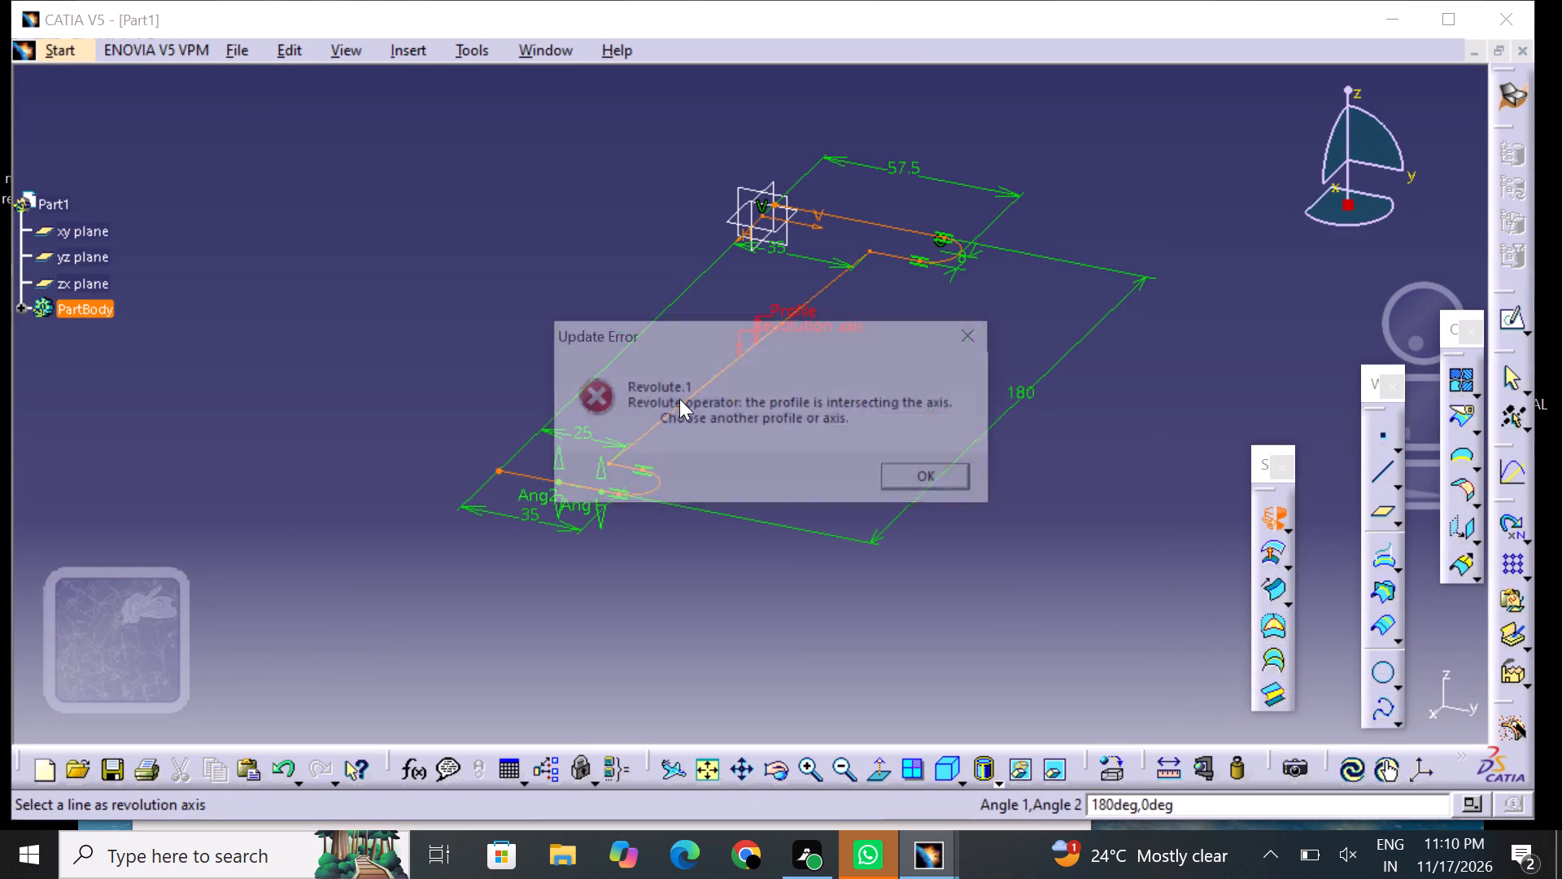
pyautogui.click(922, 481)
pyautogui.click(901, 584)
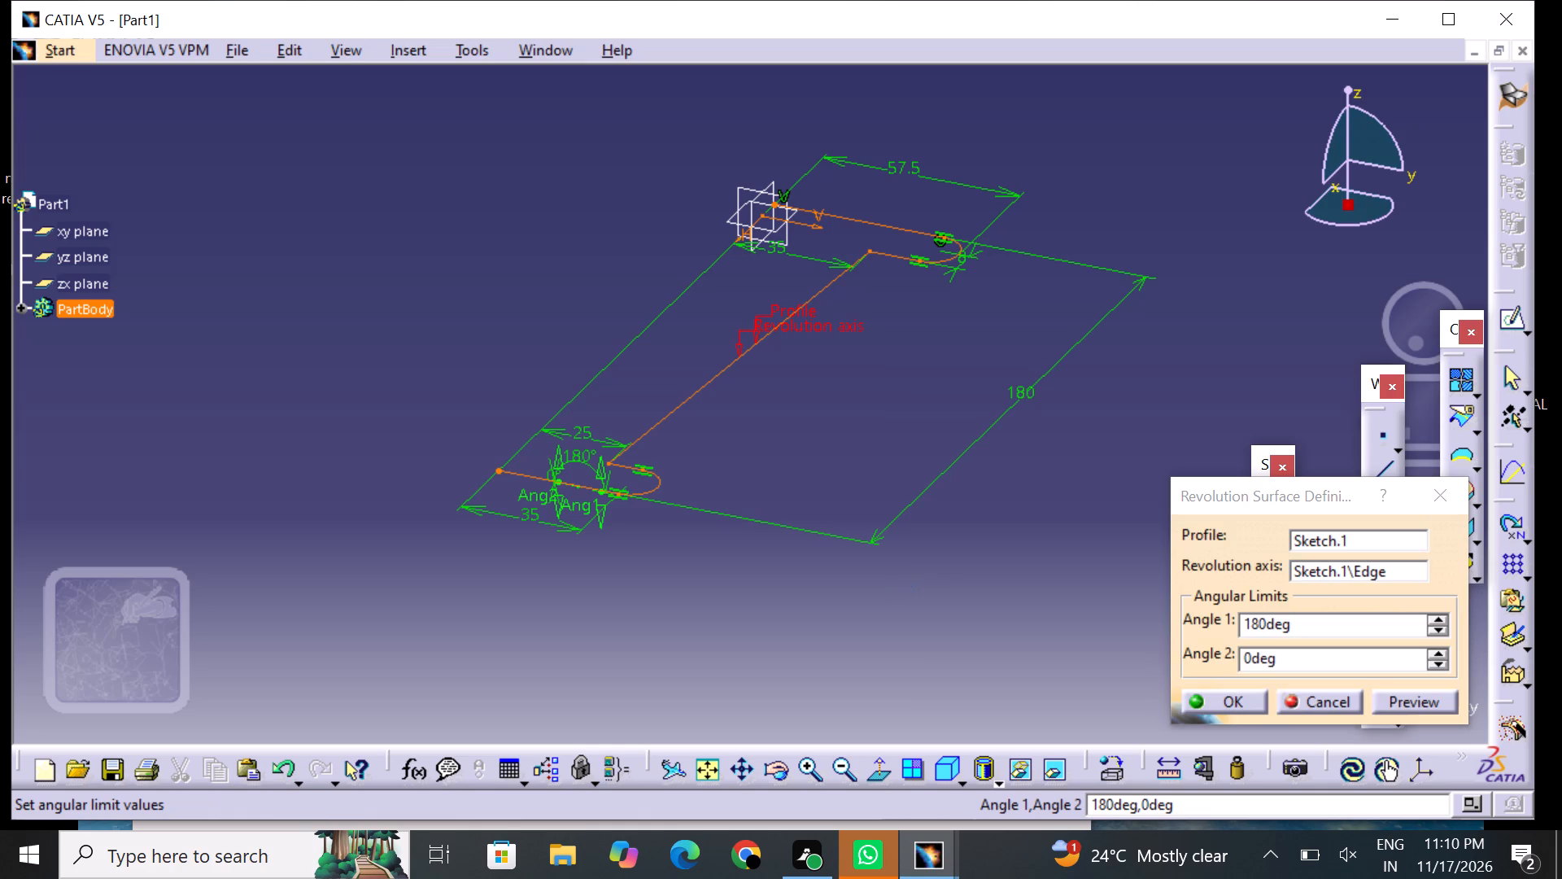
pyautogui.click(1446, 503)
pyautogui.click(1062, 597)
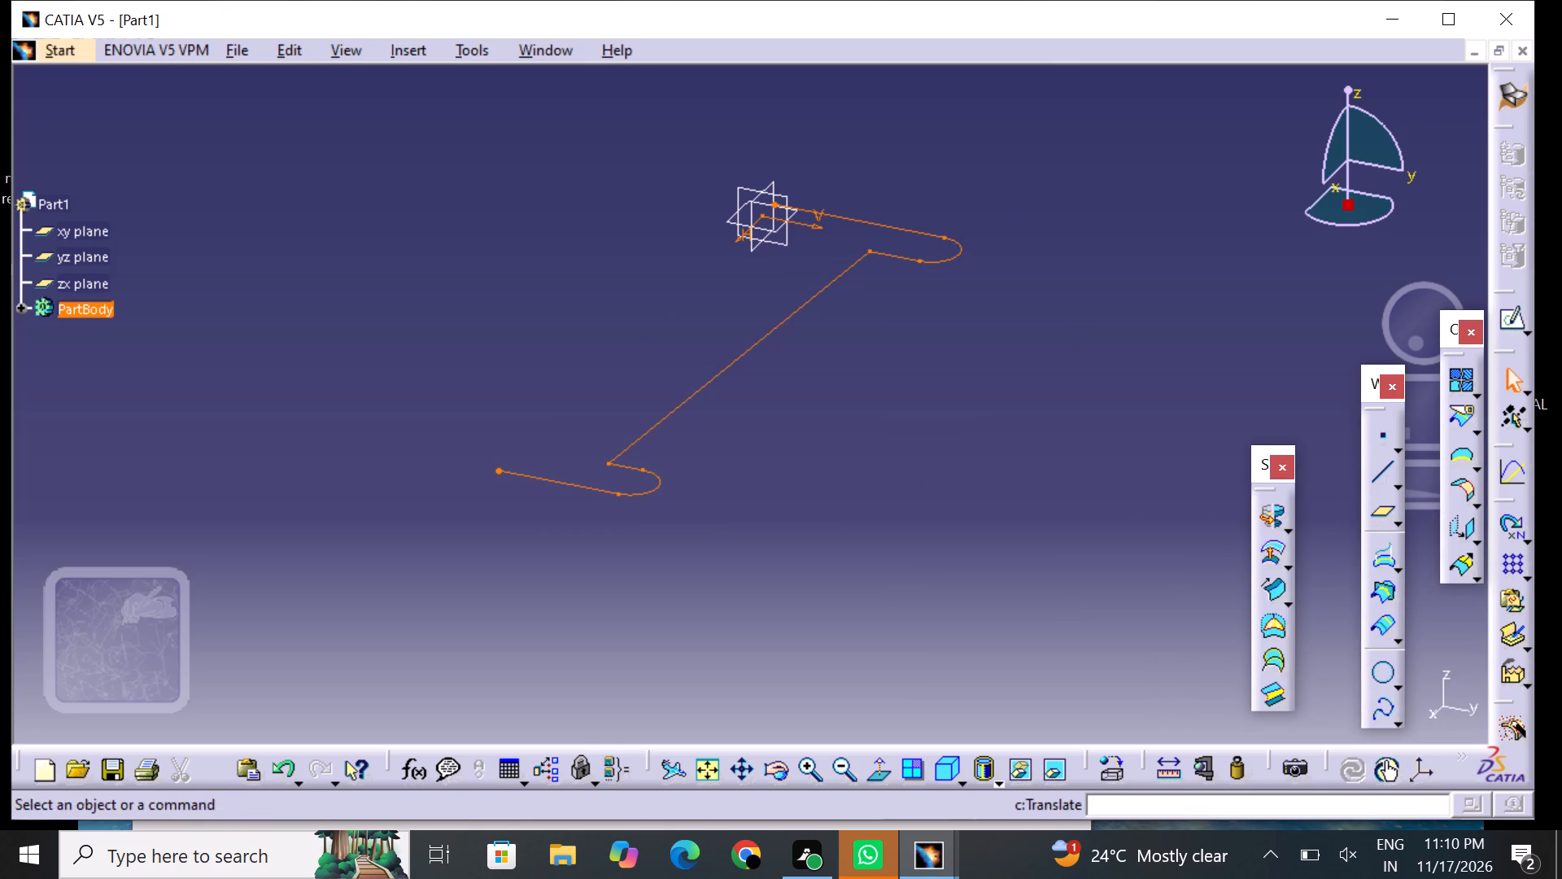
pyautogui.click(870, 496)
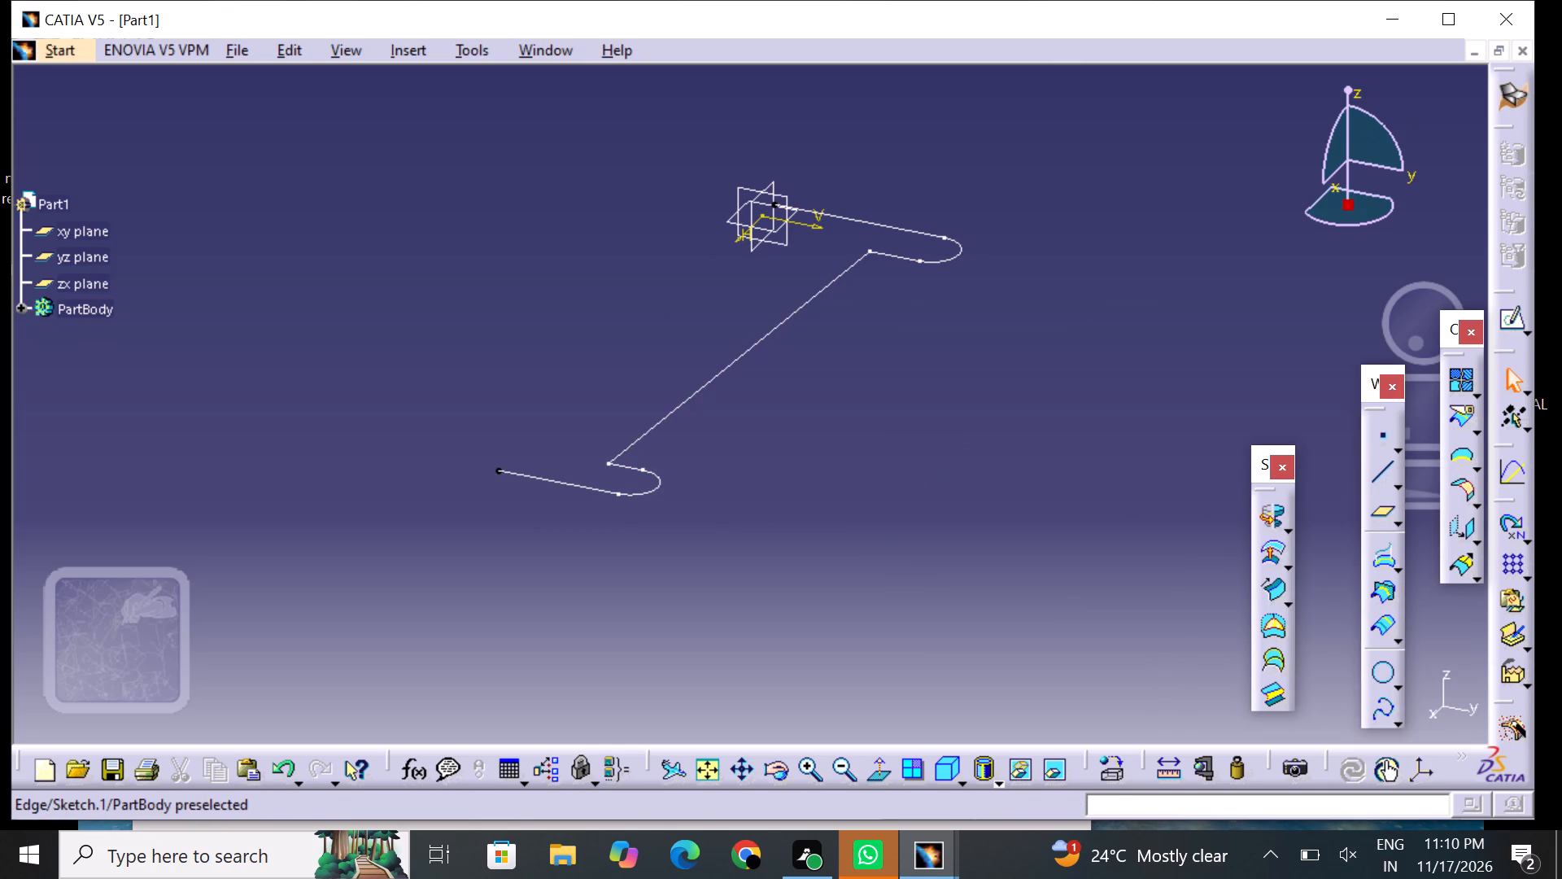
# Reopen the sketch of the two uprights for editing.
pyautogui.click(684, 410)
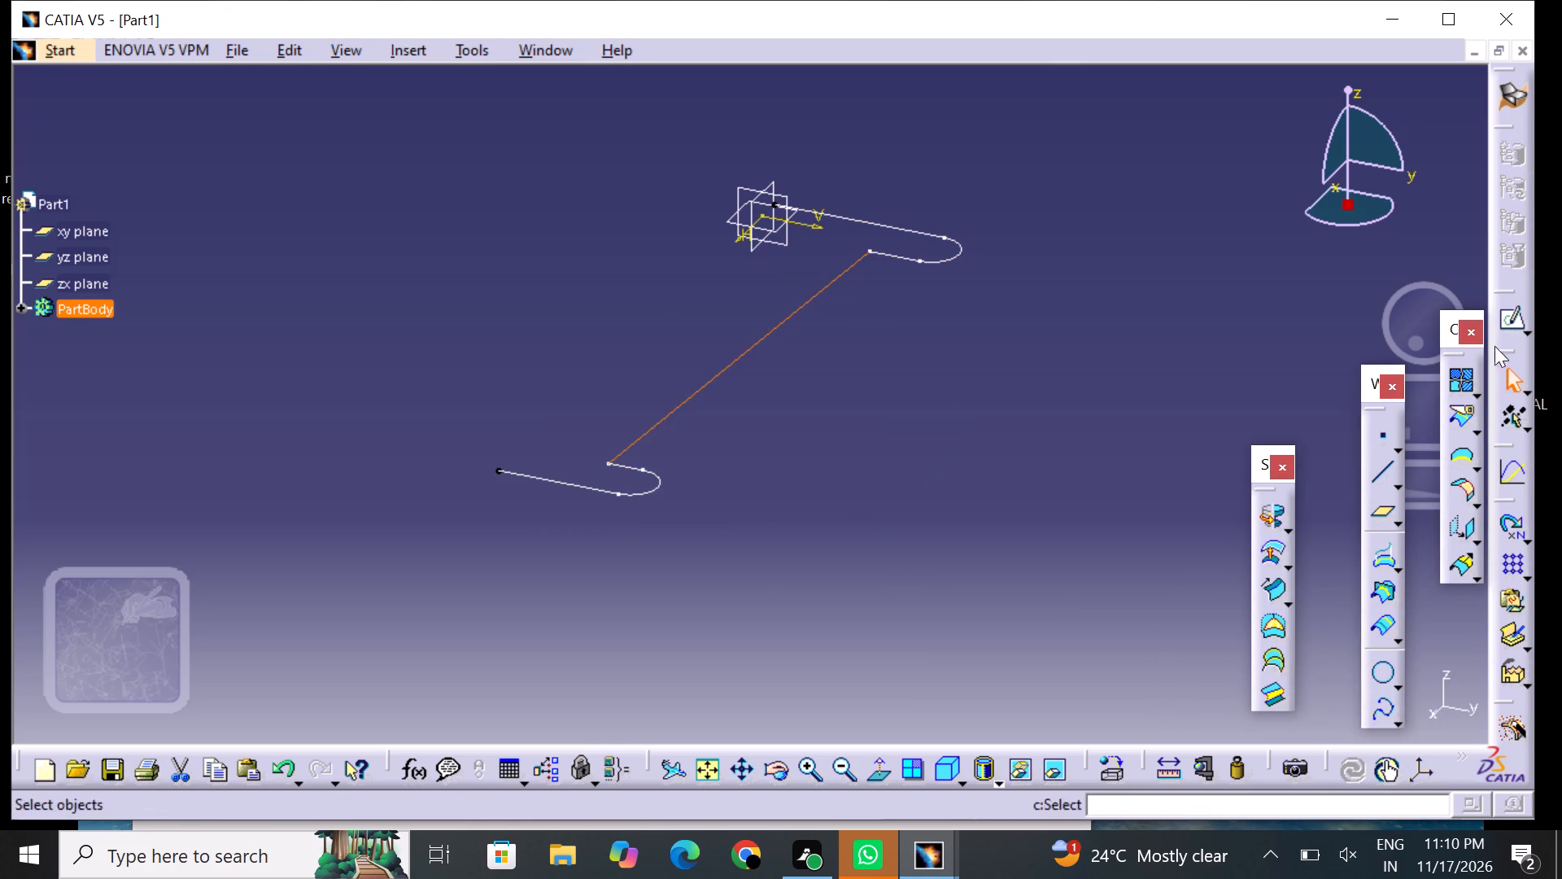
pyautogui.click(1516, 322)
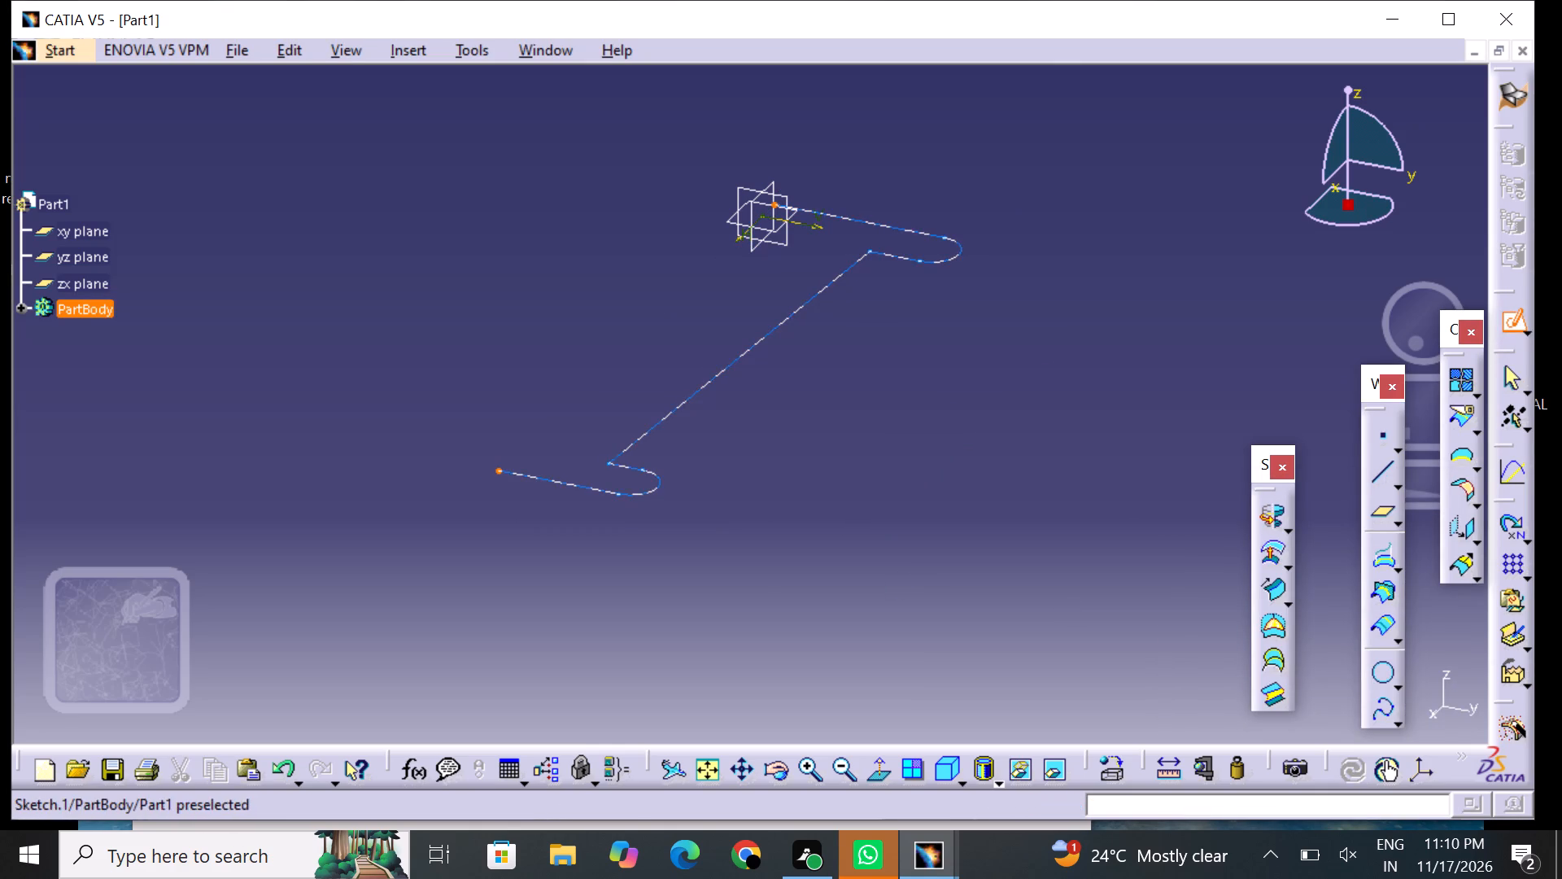
pyautogui.click(726, 362)
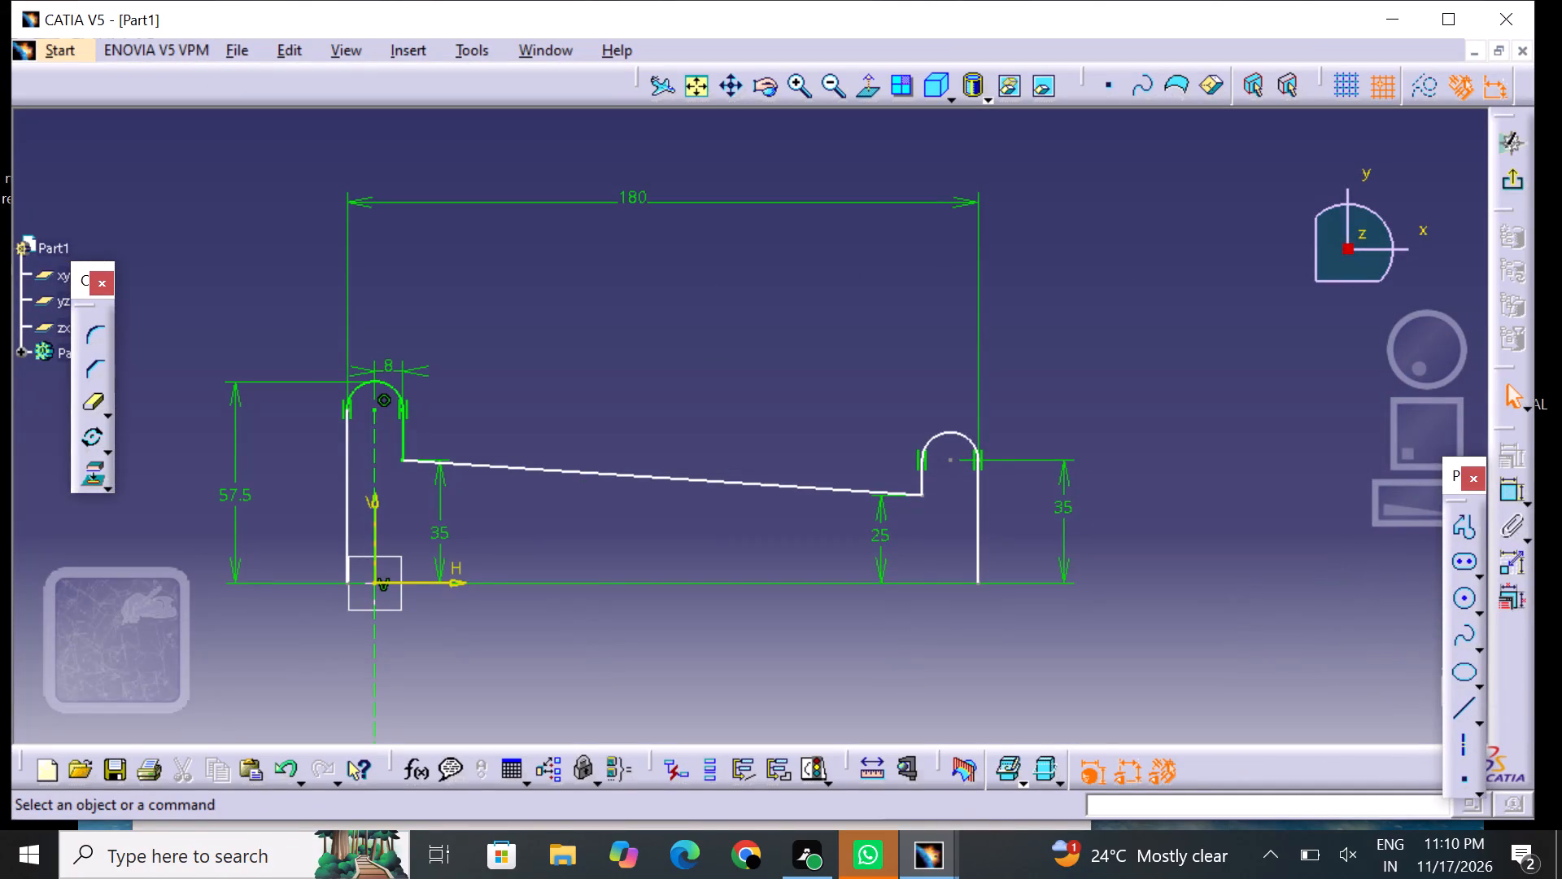
# Delete the shorter upright's 35 mm arc-centre height dimension and the 25 mm height dimension at the sloped line's lower end.
pyautogui.click(1067, 509)
pyautogui.rightClick(1067, 508)
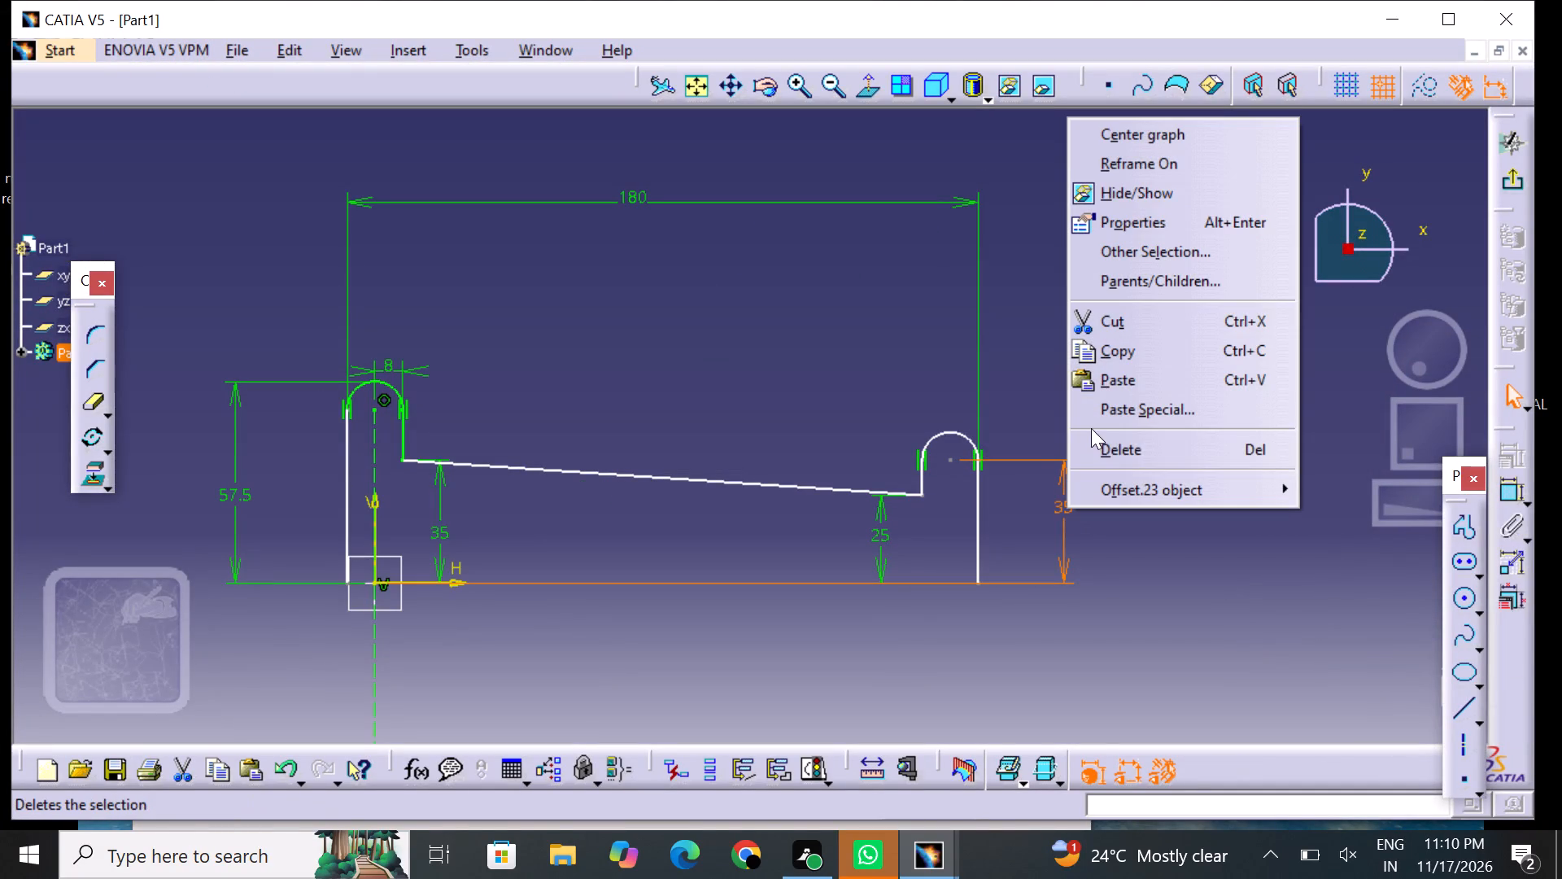
pyautogui.click(1110, 447)
pyautogui.click(1057, 501)
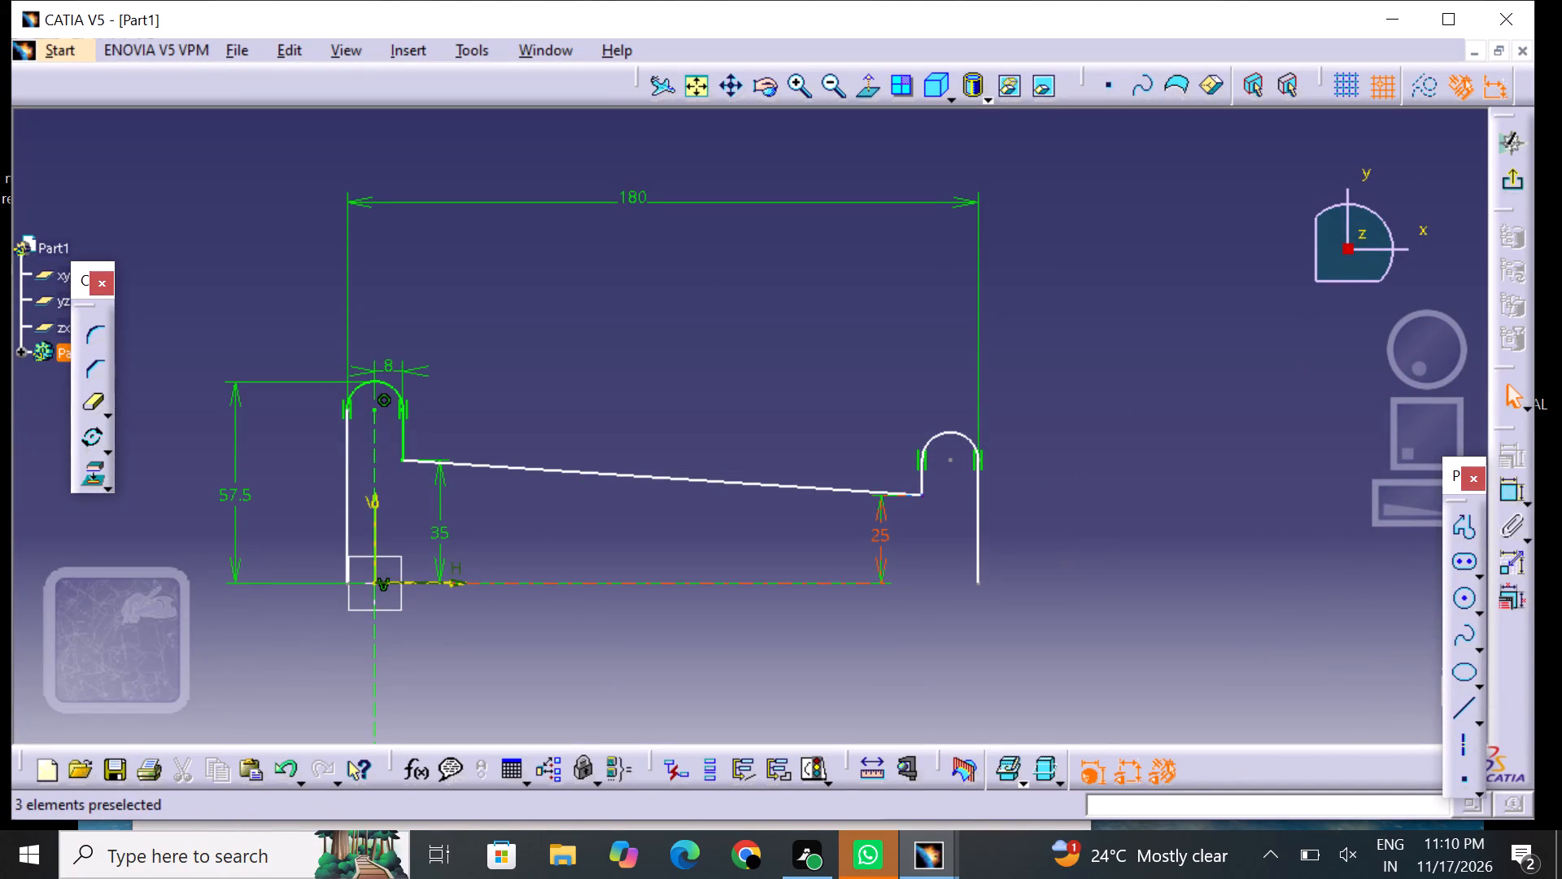
pyautogui.click(794, 579)
pyautogui.rightClick(792, 579)
pyautogui.click(888, 514)
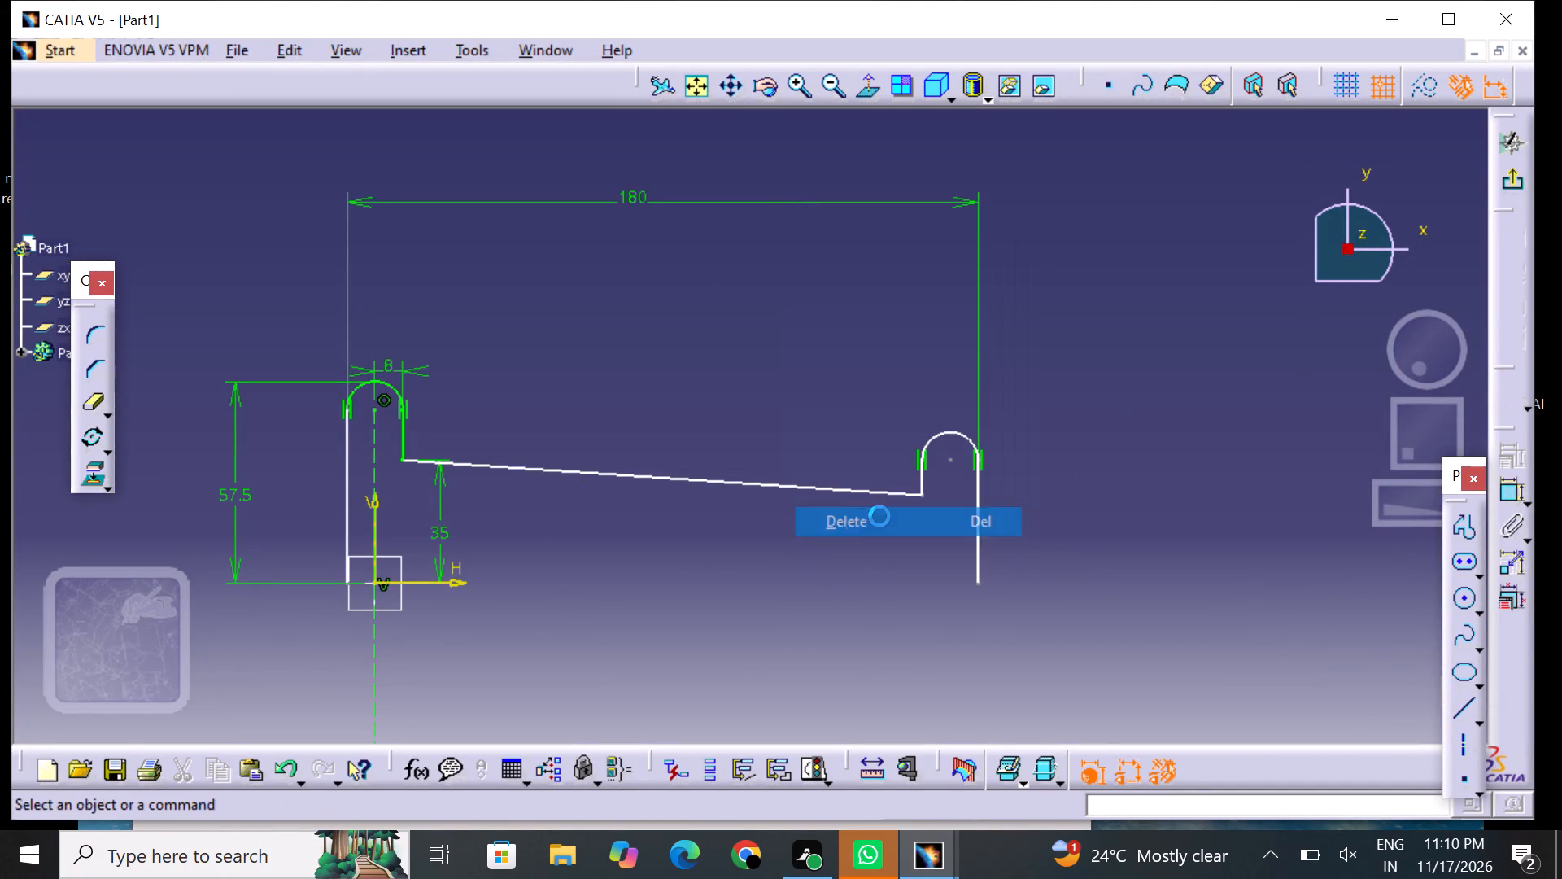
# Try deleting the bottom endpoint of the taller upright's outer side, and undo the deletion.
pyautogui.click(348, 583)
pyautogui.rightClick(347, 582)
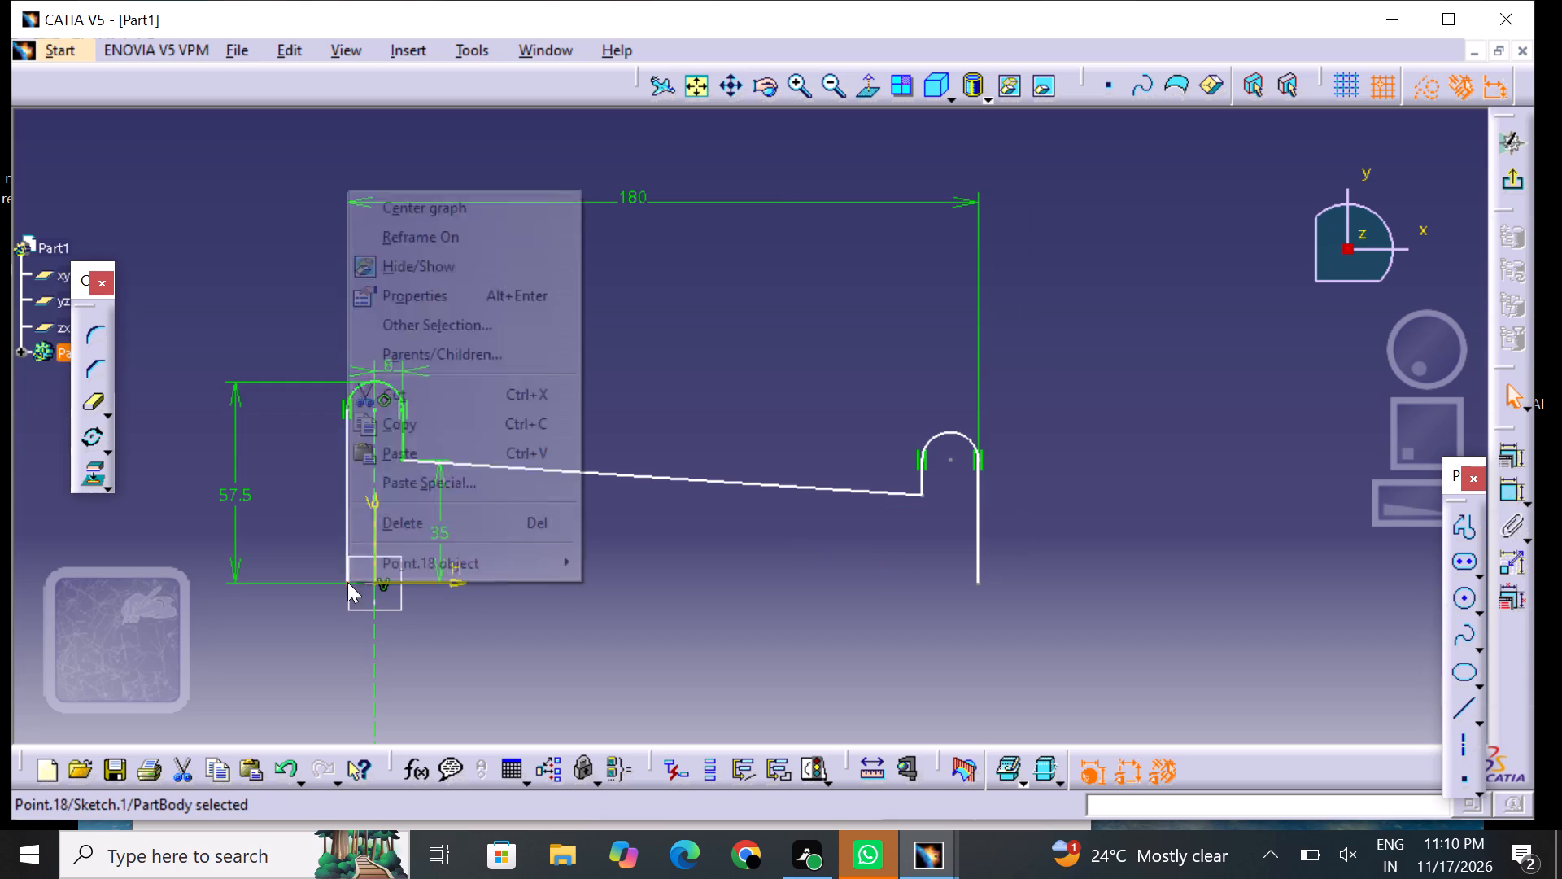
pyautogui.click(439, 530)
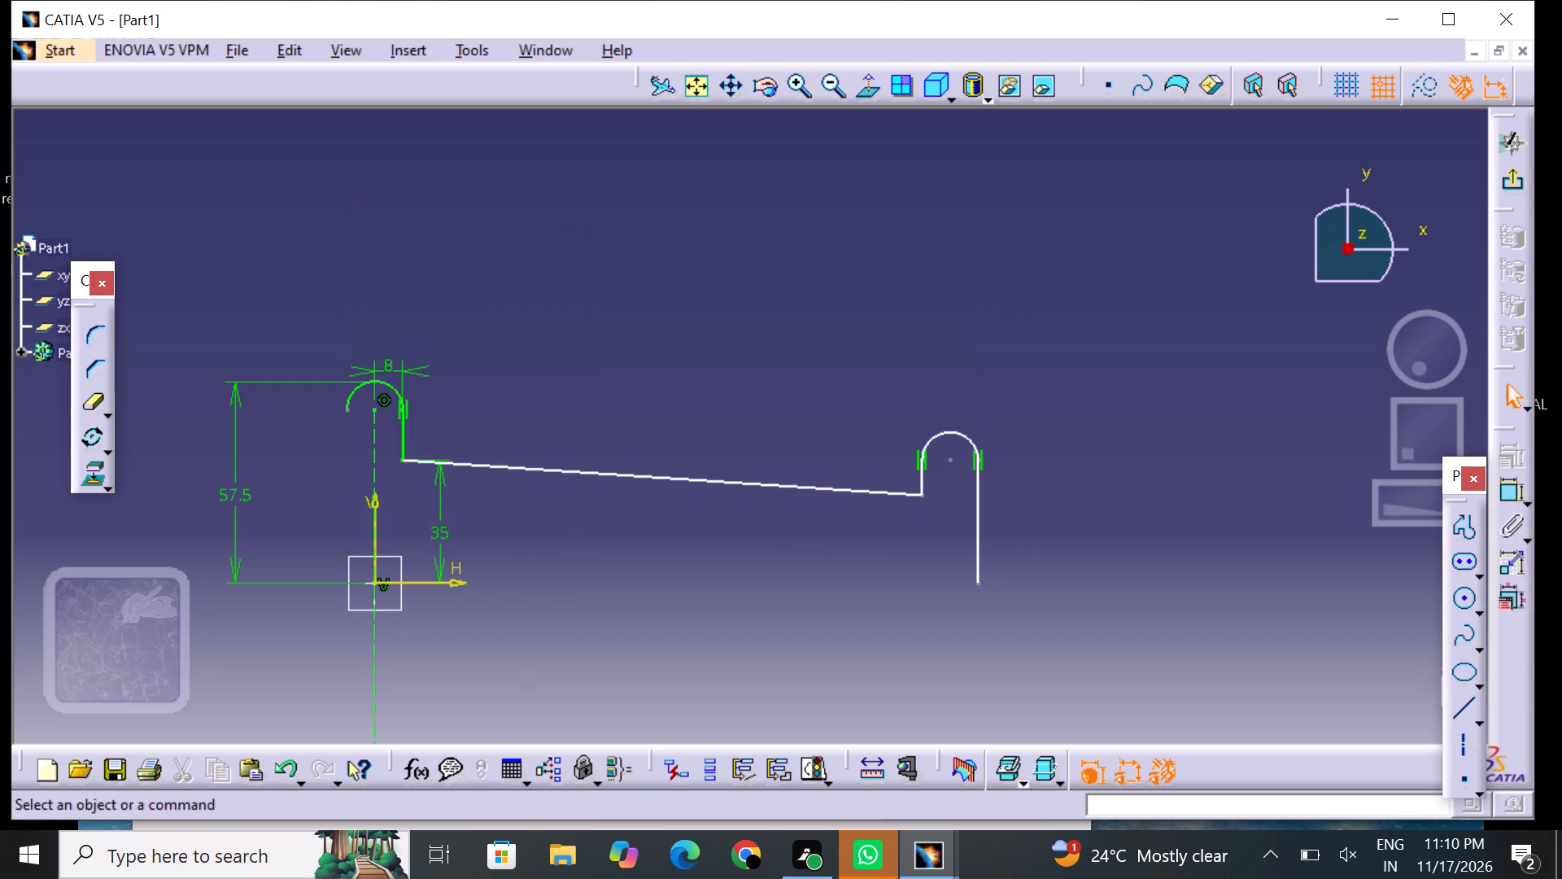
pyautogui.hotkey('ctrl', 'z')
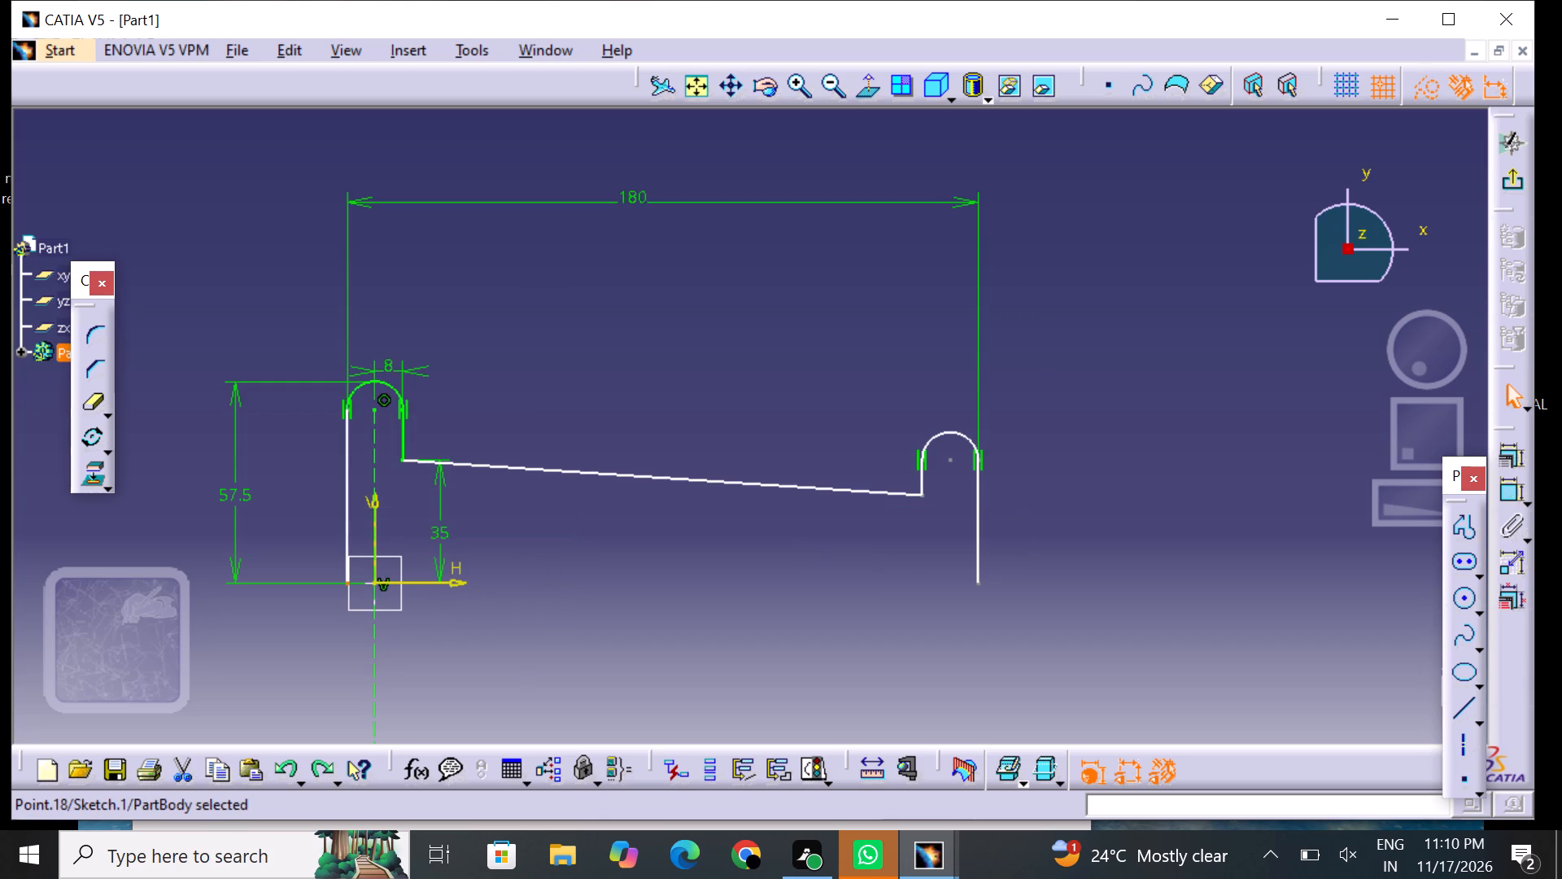
# Delete the taller upright's 57.5 mm overall height dimension and exit the sketch.
pyautogui.click(312, 583)
pyautogui.rightClick(312, 582)
pyautogui.click(357, 528)
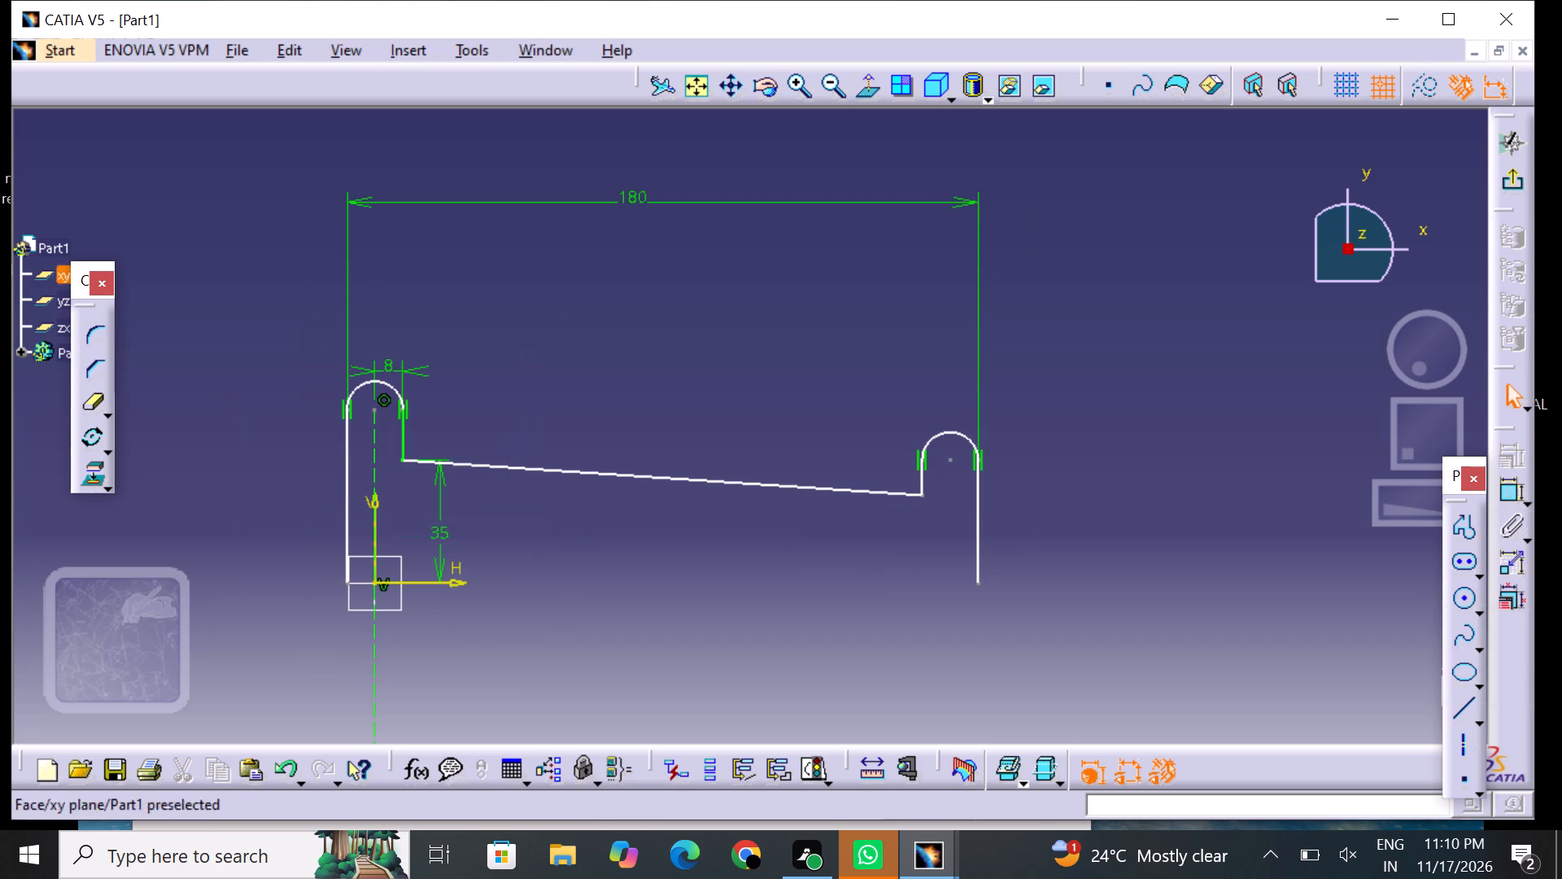
pyautogui.click(598, 618)
pyautogui.click(1521, 182)
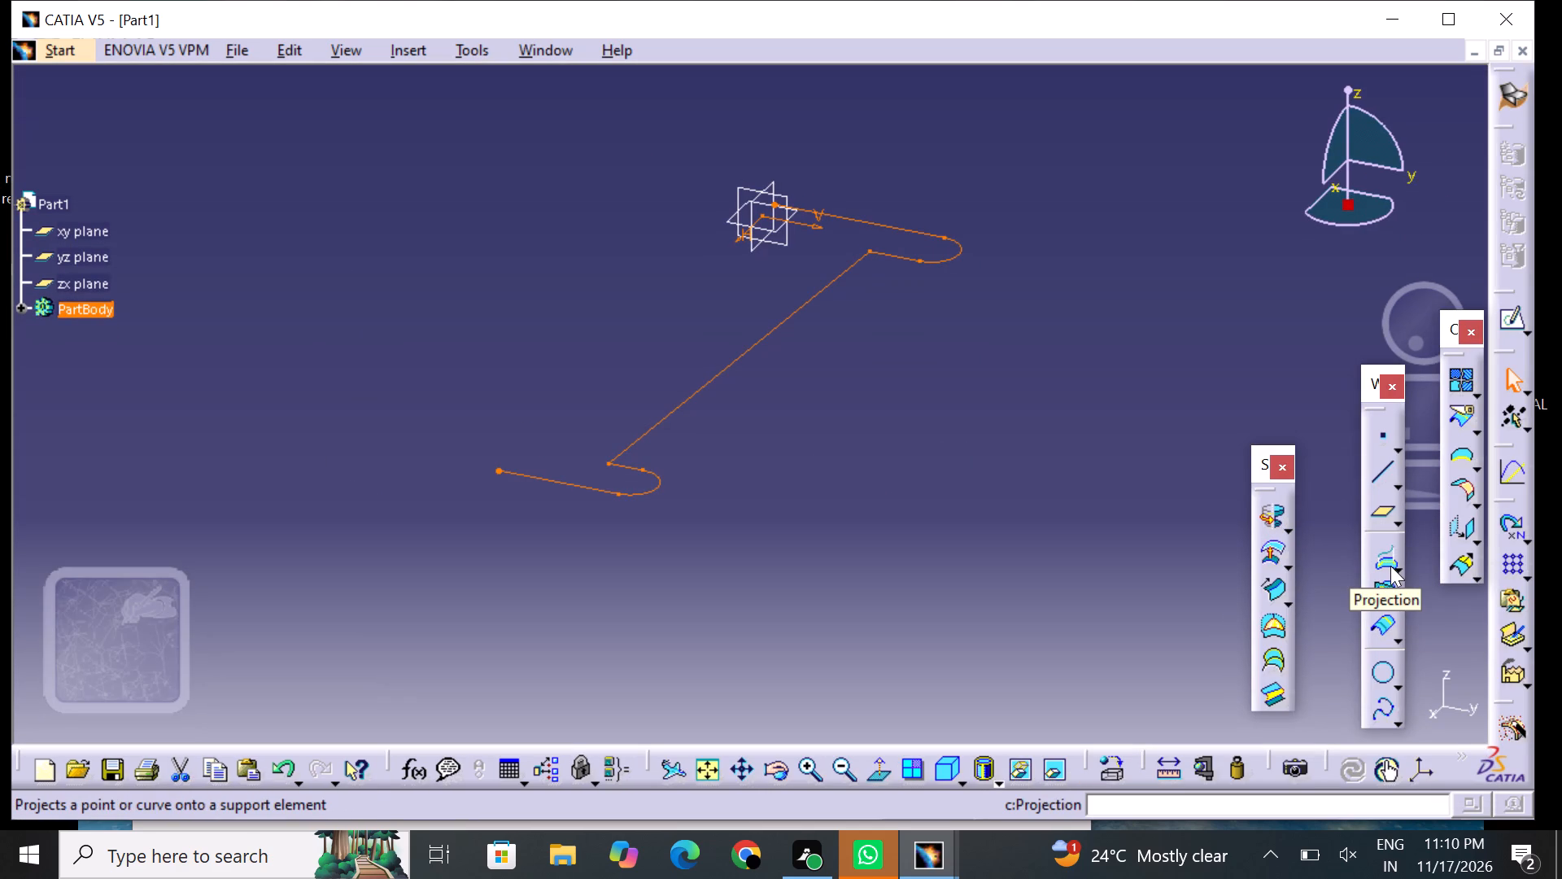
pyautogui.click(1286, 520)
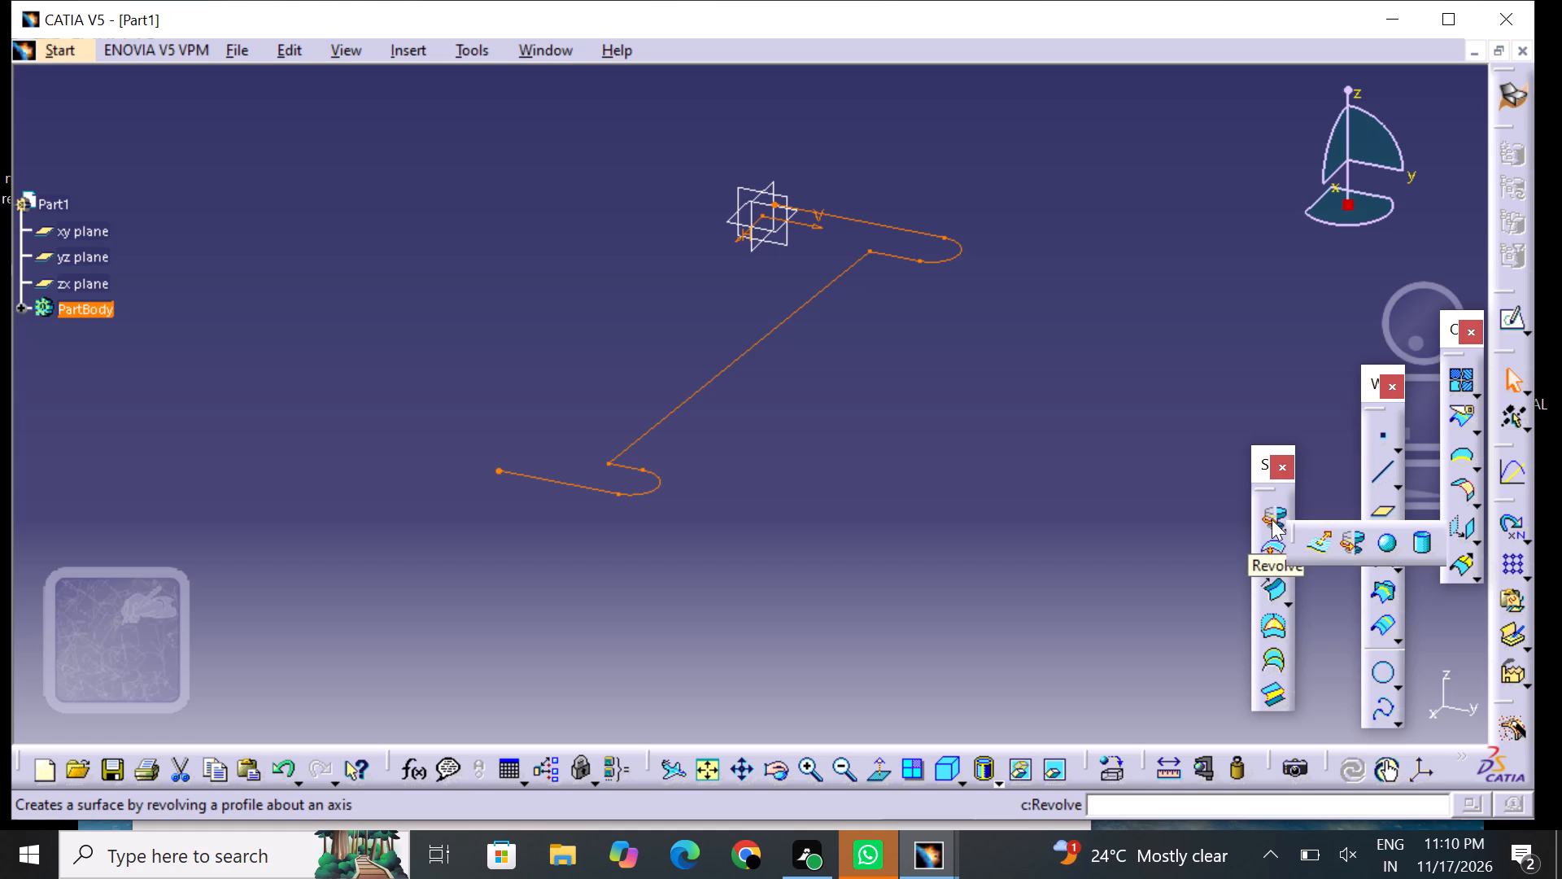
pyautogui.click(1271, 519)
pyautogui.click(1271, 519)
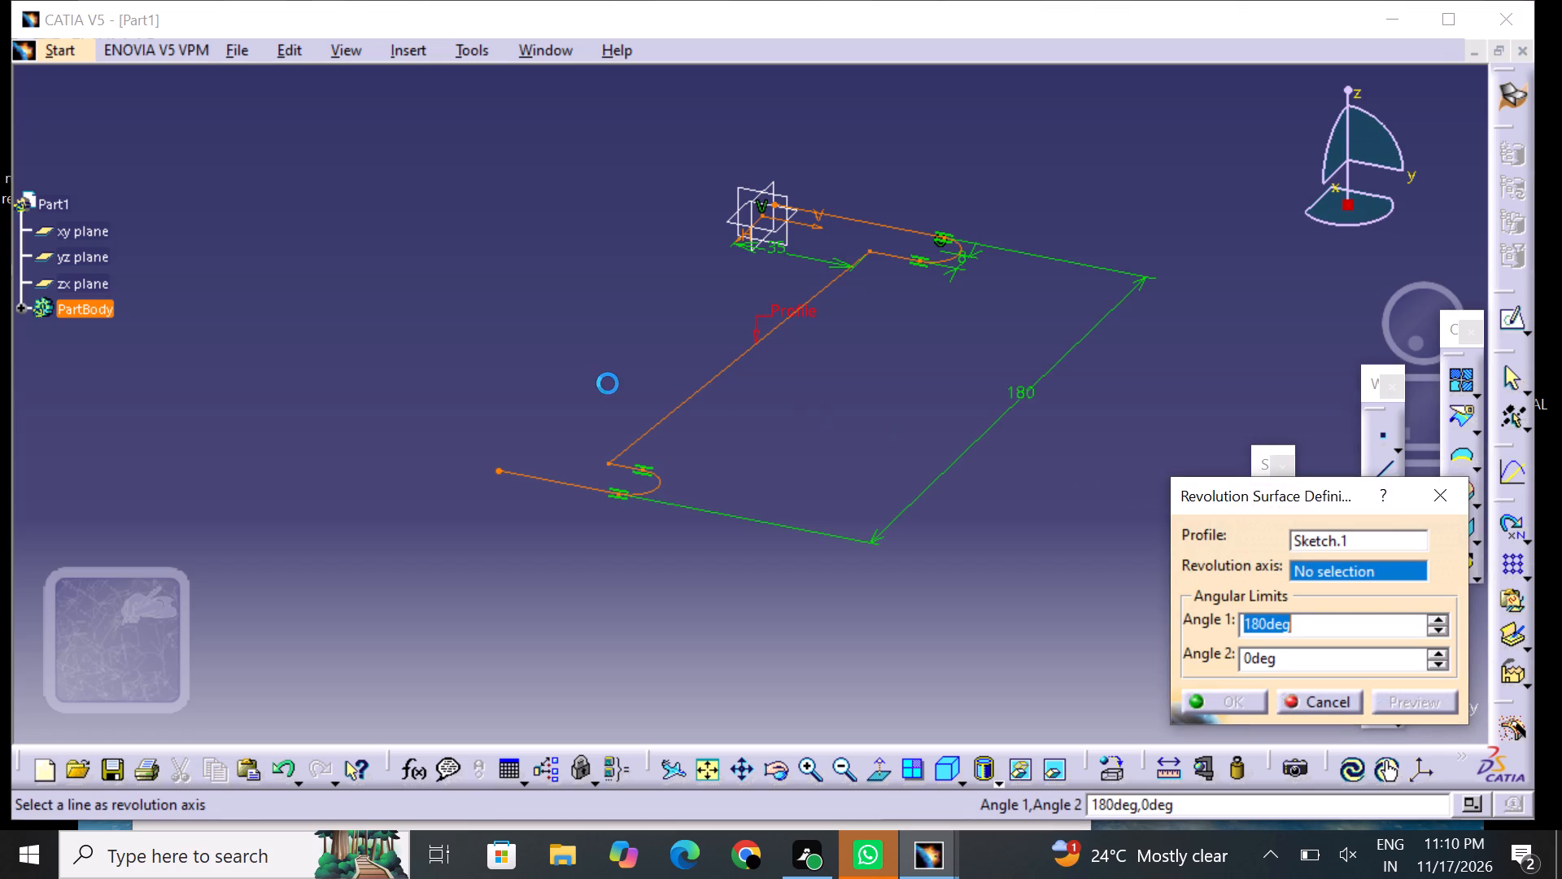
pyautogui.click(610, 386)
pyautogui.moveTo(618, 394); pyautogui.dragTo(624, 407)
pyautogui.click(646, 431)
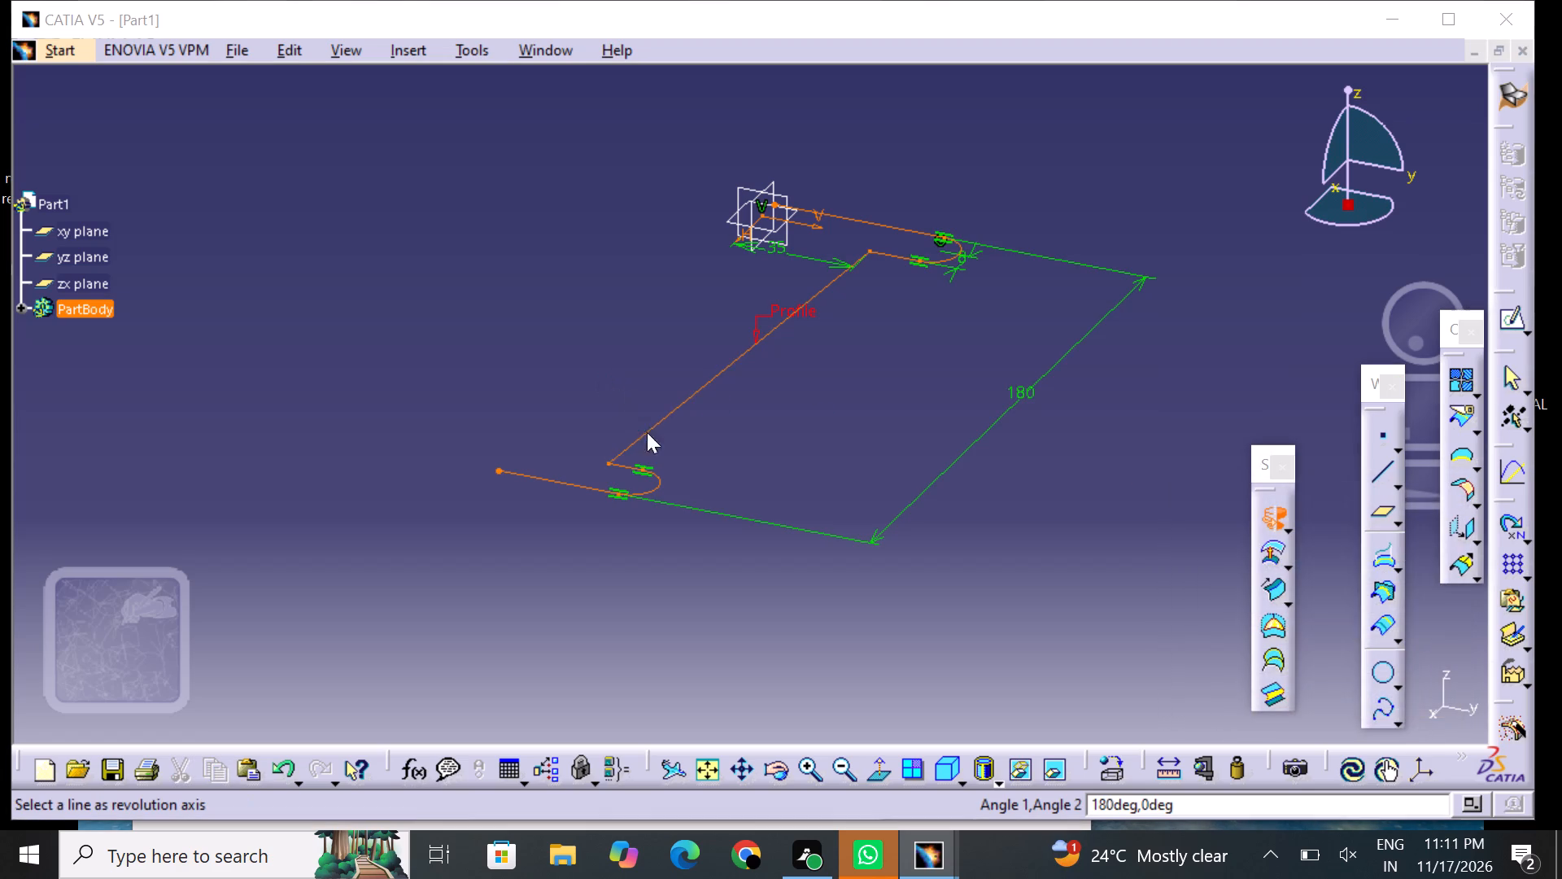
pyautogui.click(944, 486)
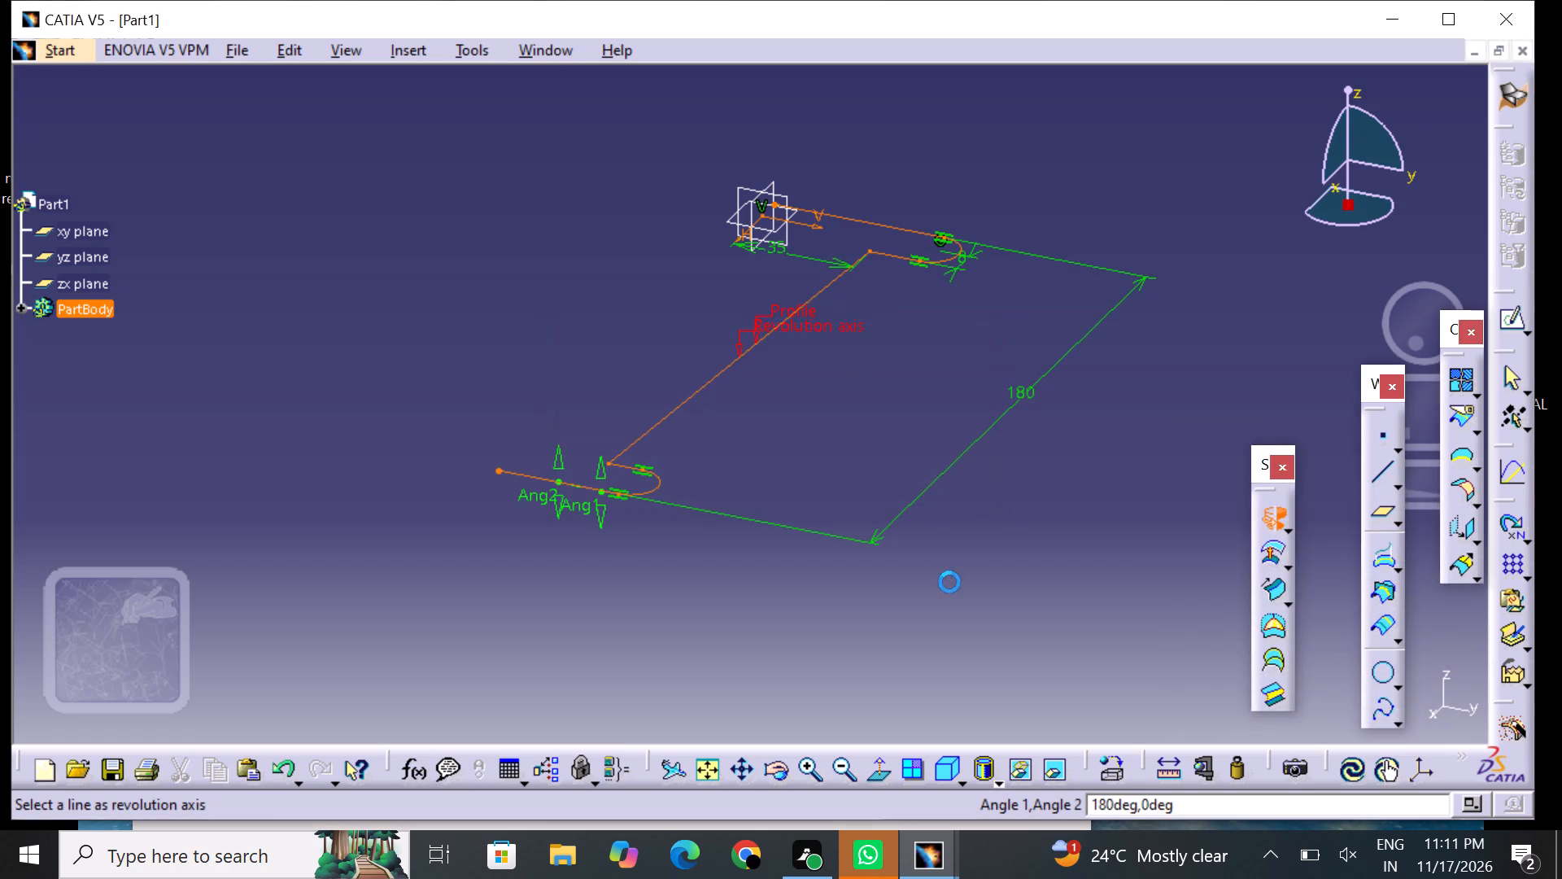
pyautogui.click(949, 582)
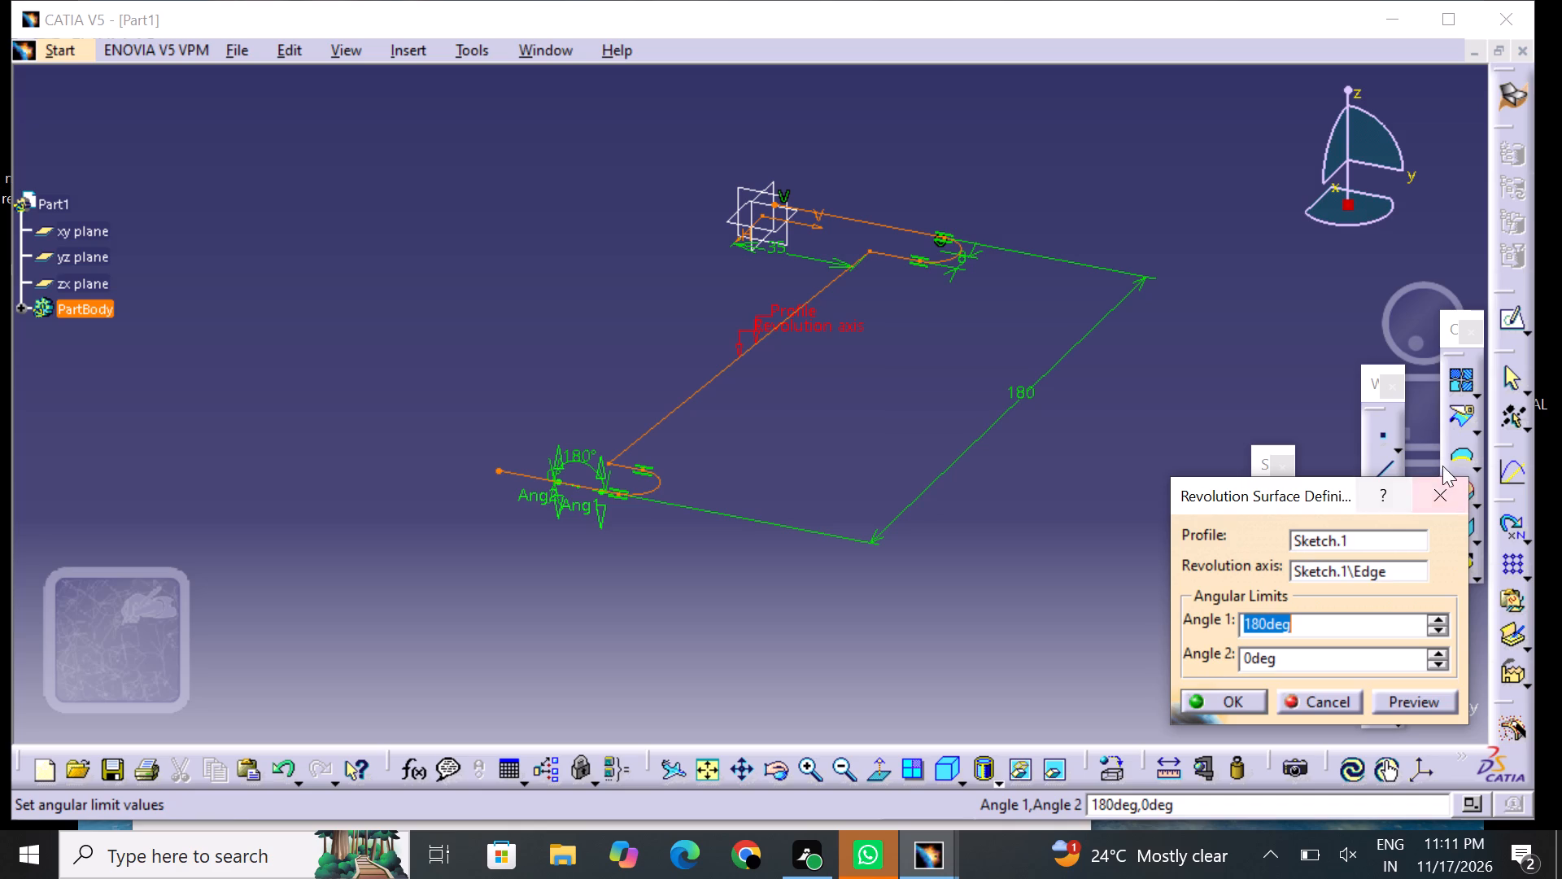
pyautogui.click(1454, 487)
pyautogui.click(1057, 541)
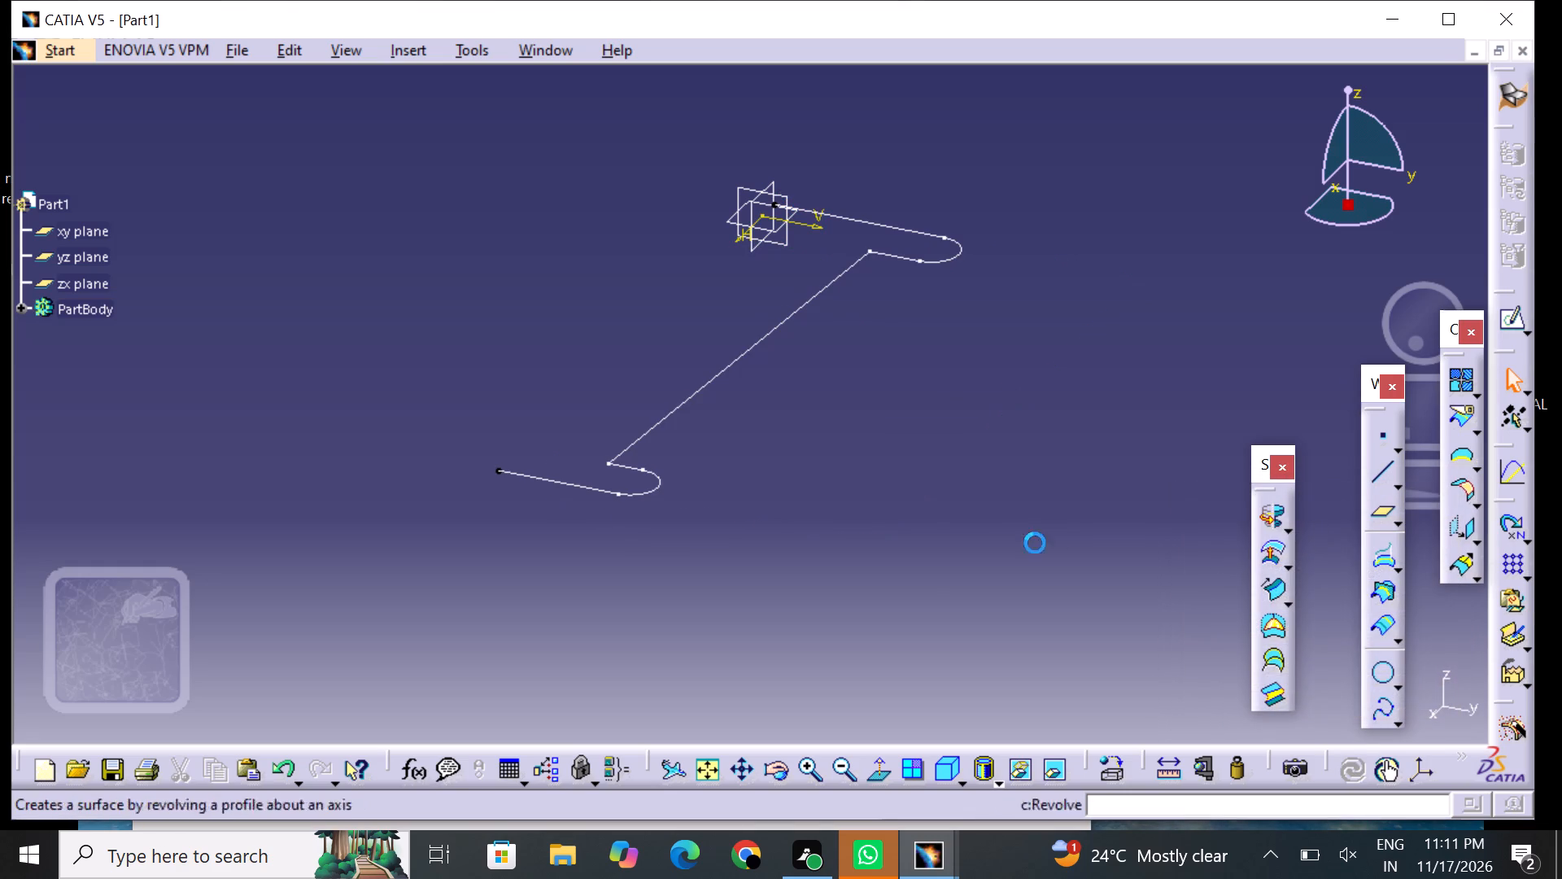
# Reopen the sketch of the two uprights for editing.
pyautogui.click(550, 483)
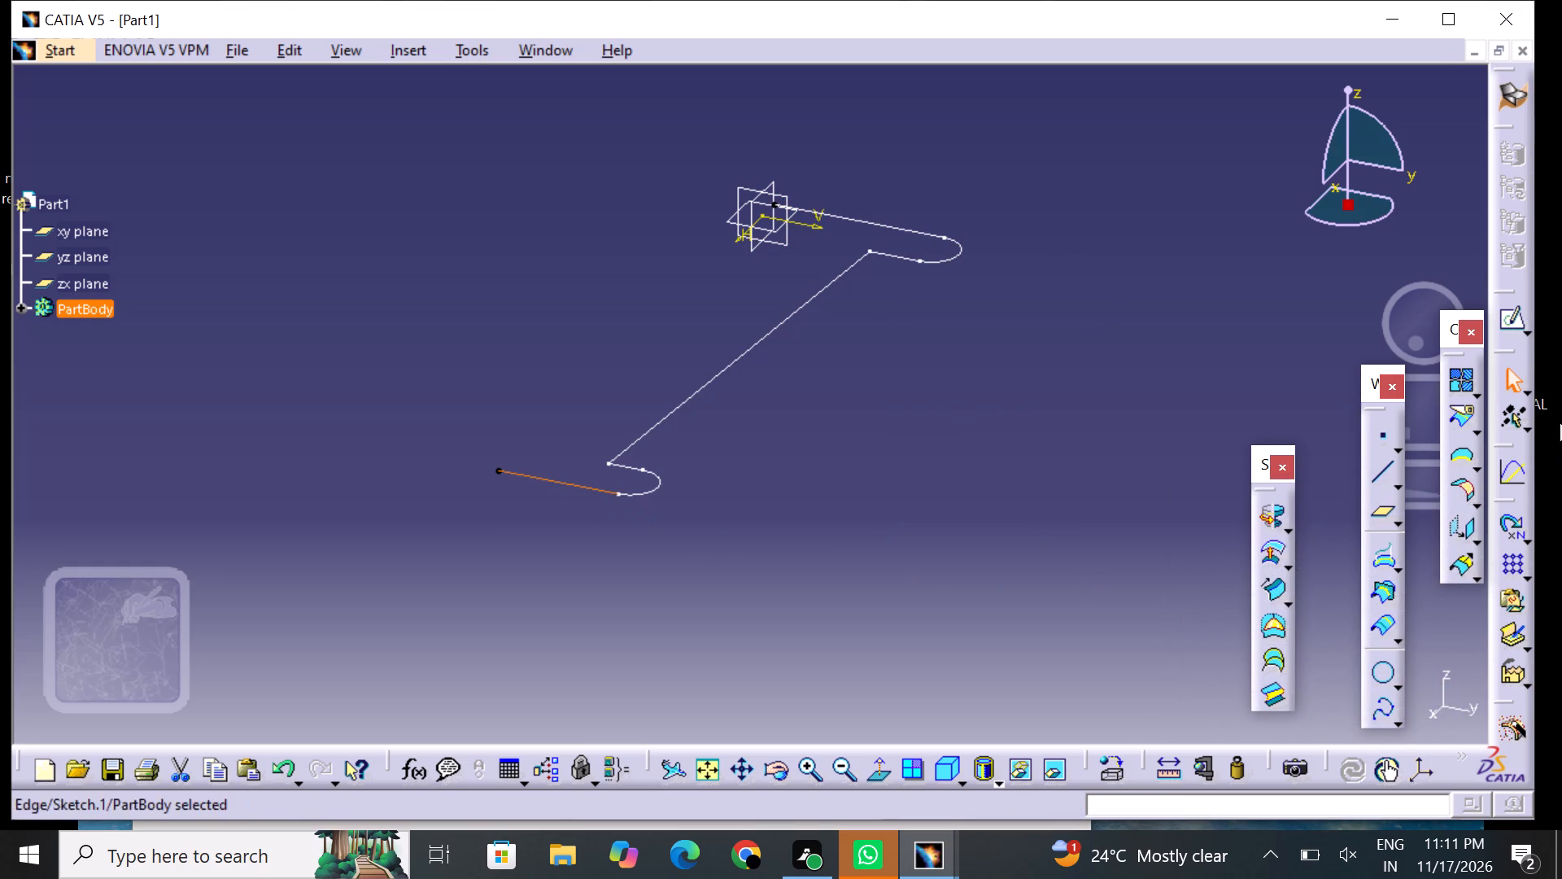
pyautogui.click(1511, 324)
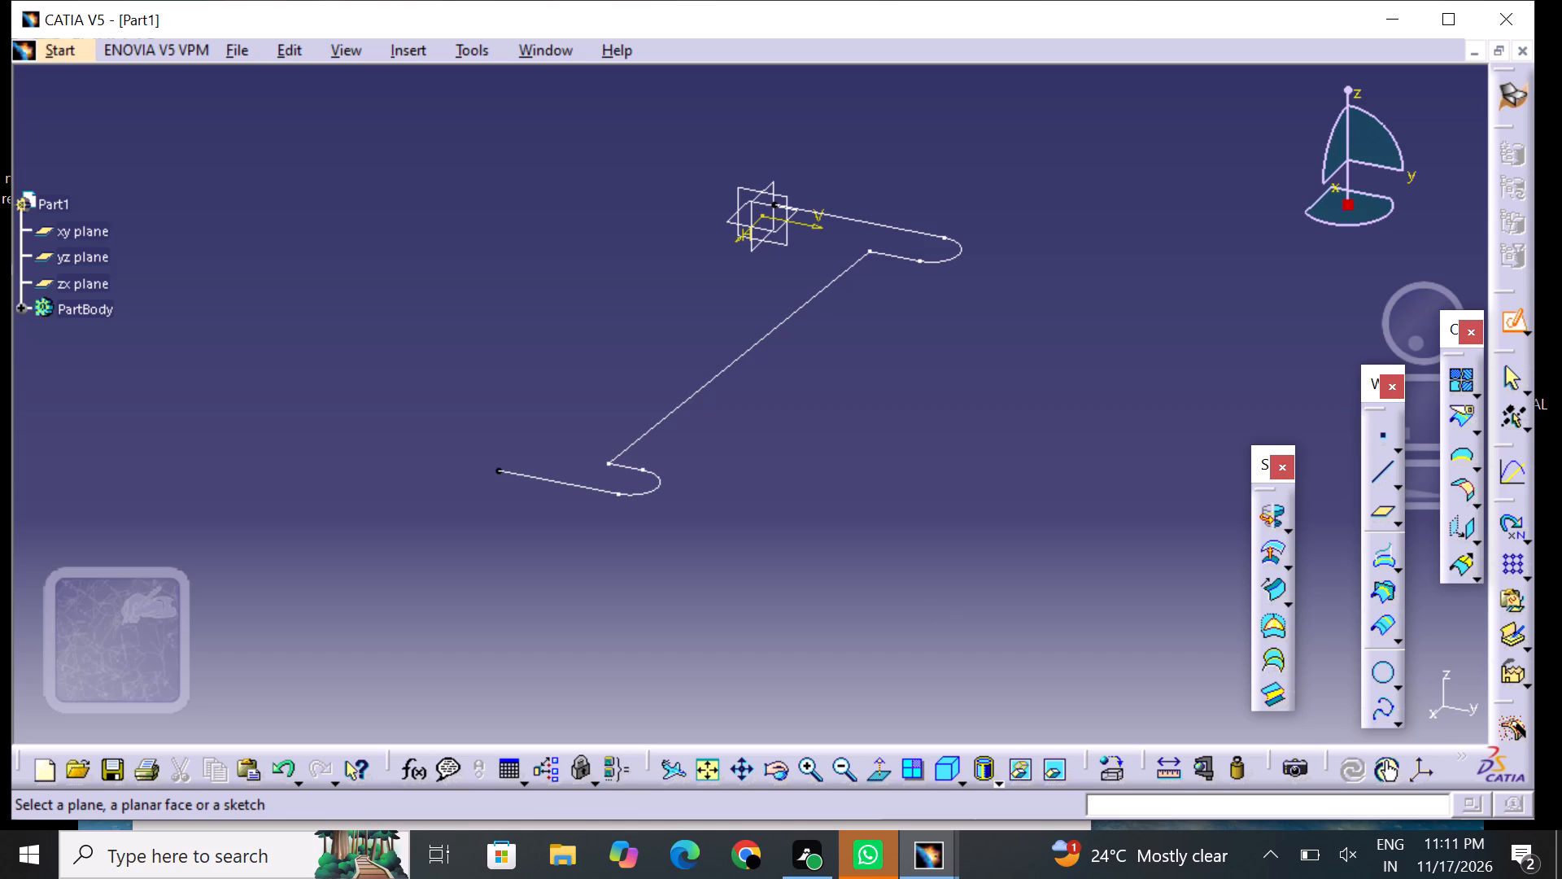
pyautogui.click(553, 479)
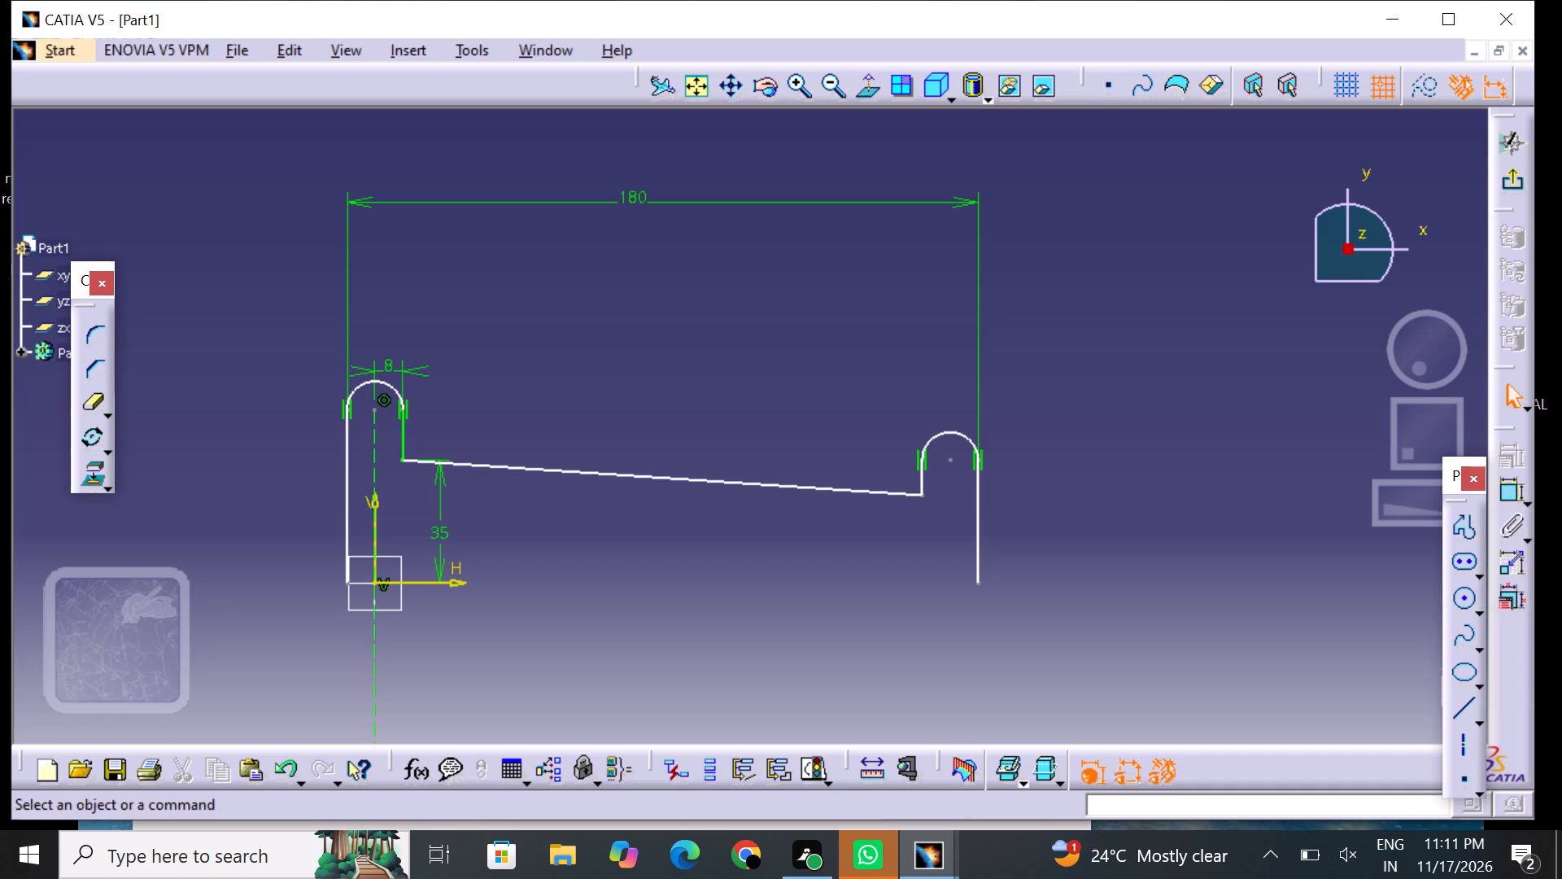
# Draw a horizontal line along the H axis joining the bottom ends of the two uprights' outer sides.
pyautogui.click(1464, 745)
pyautogui.click(1464, 741)
pyautogui.click(1464, 718)
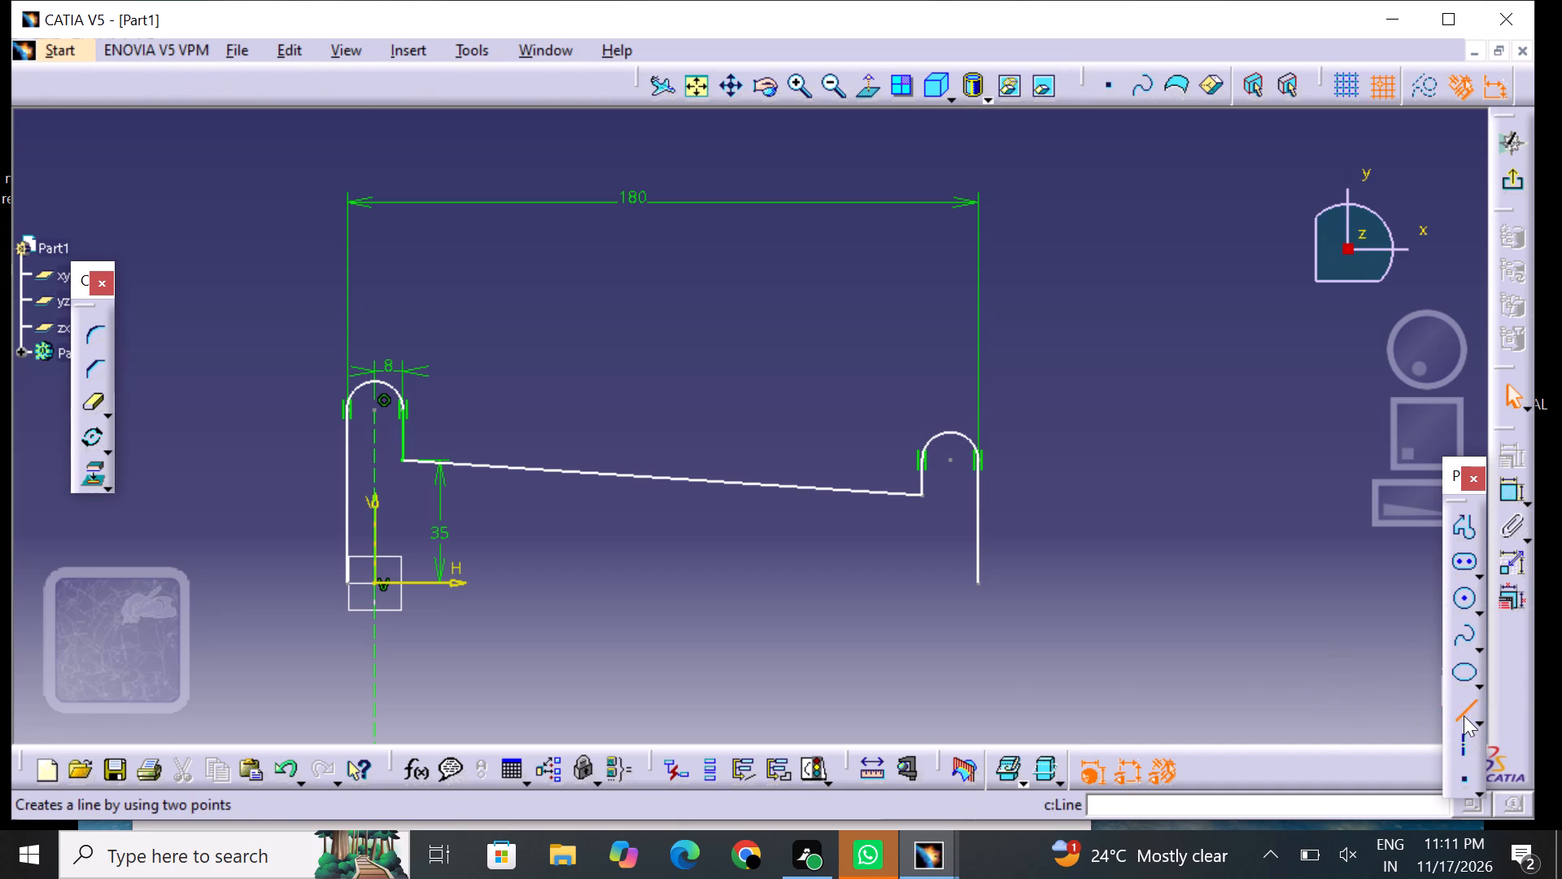
pyautogui.click(344, 581)
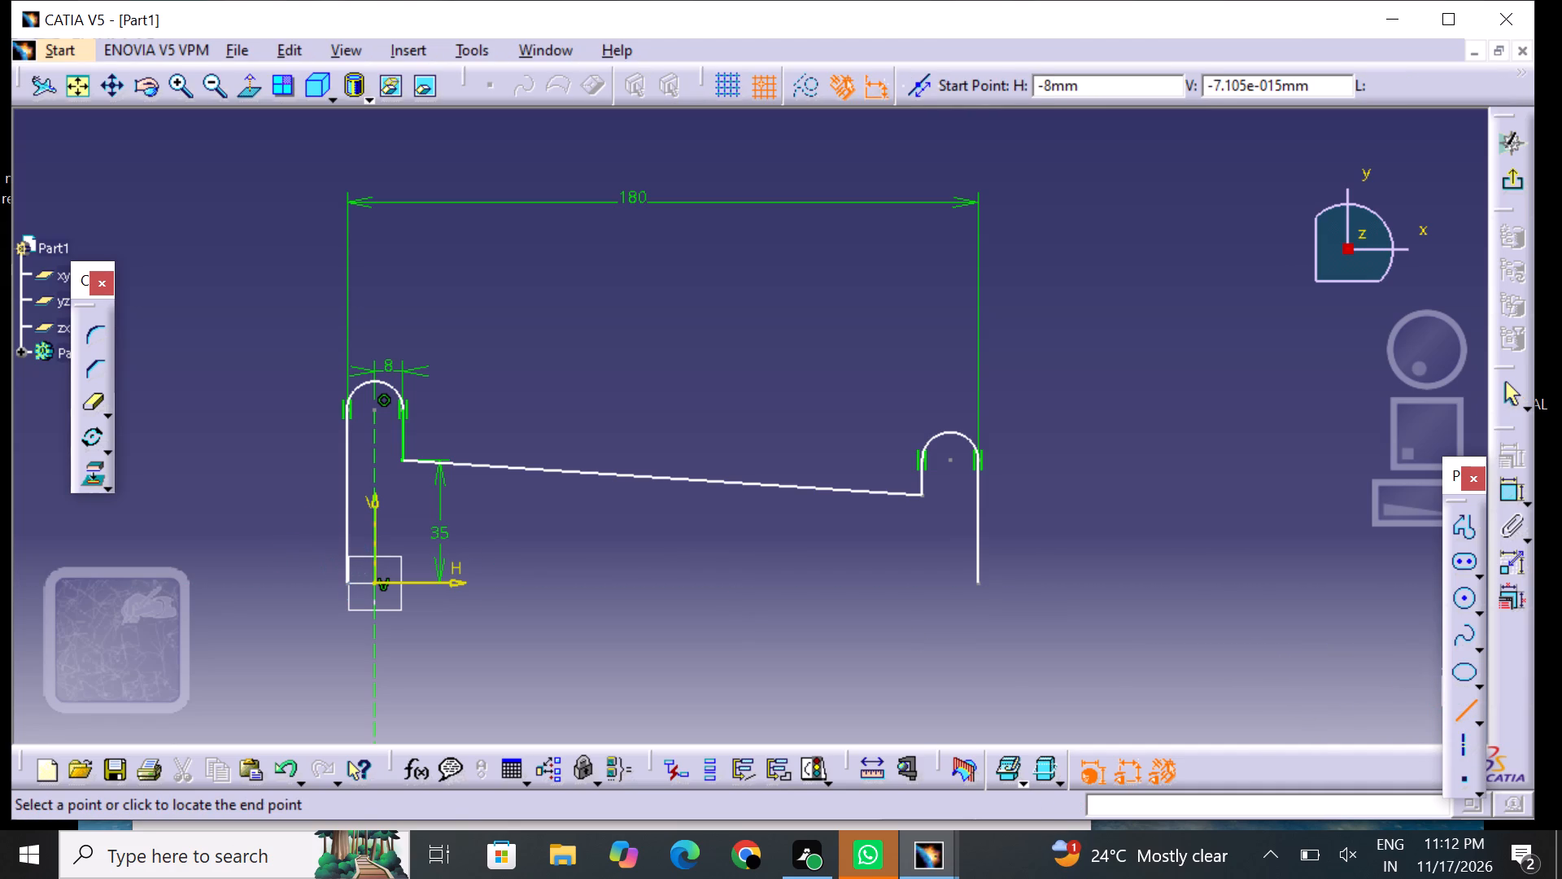
pyautogui.click(971, 585)
pyautogui.click(967, 642)
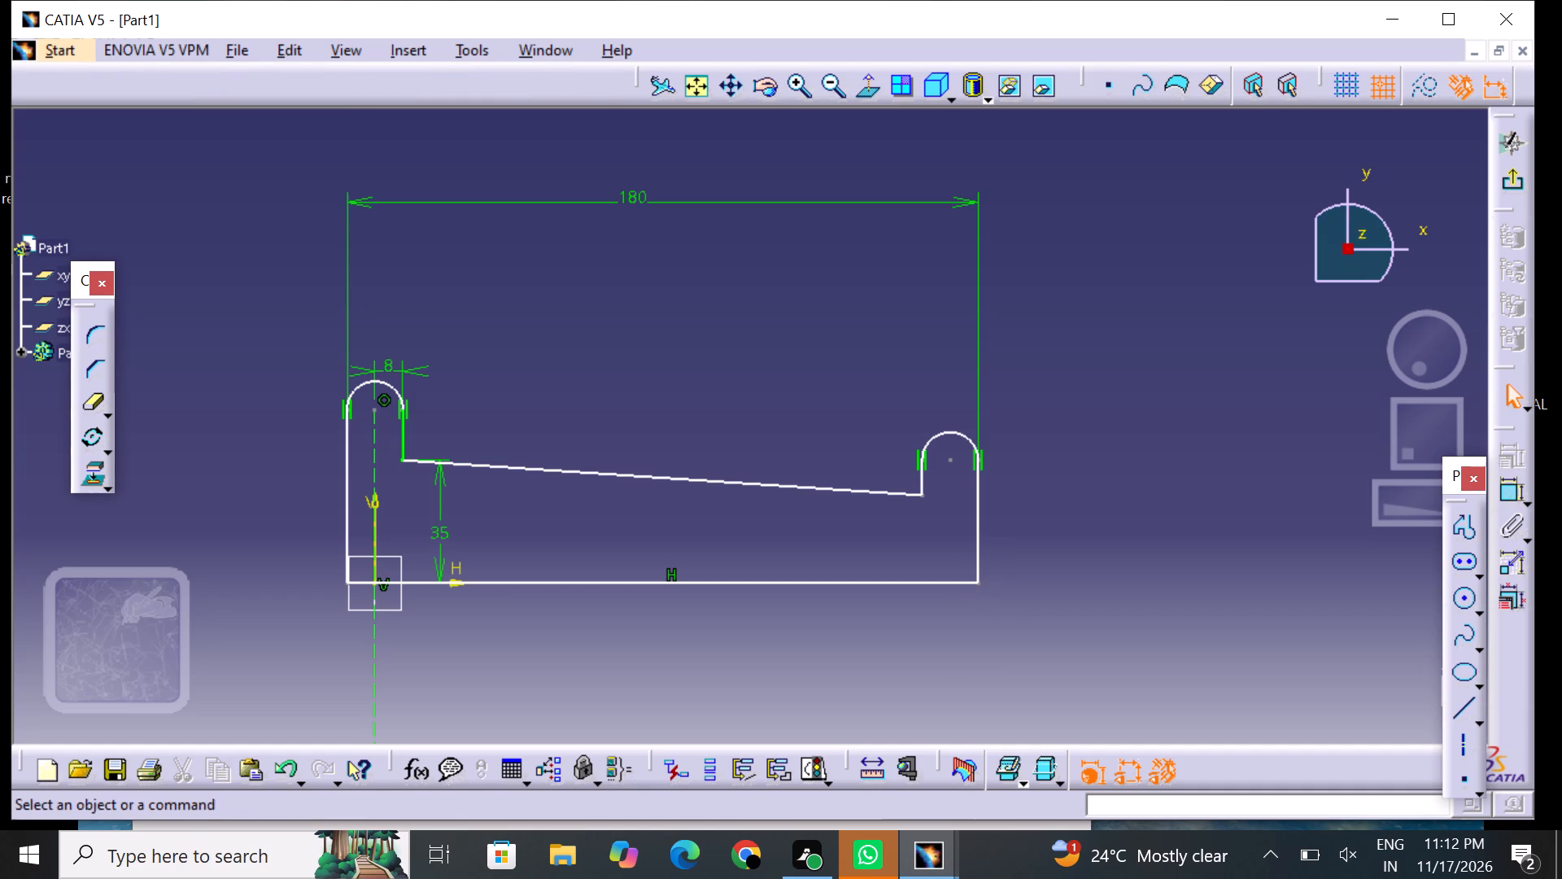
# Convert the horizontal base line between the uprights into a construction element and leave construction mode off.
pyautogui.click(787, 583)
pyautogui.click(1423, 95)
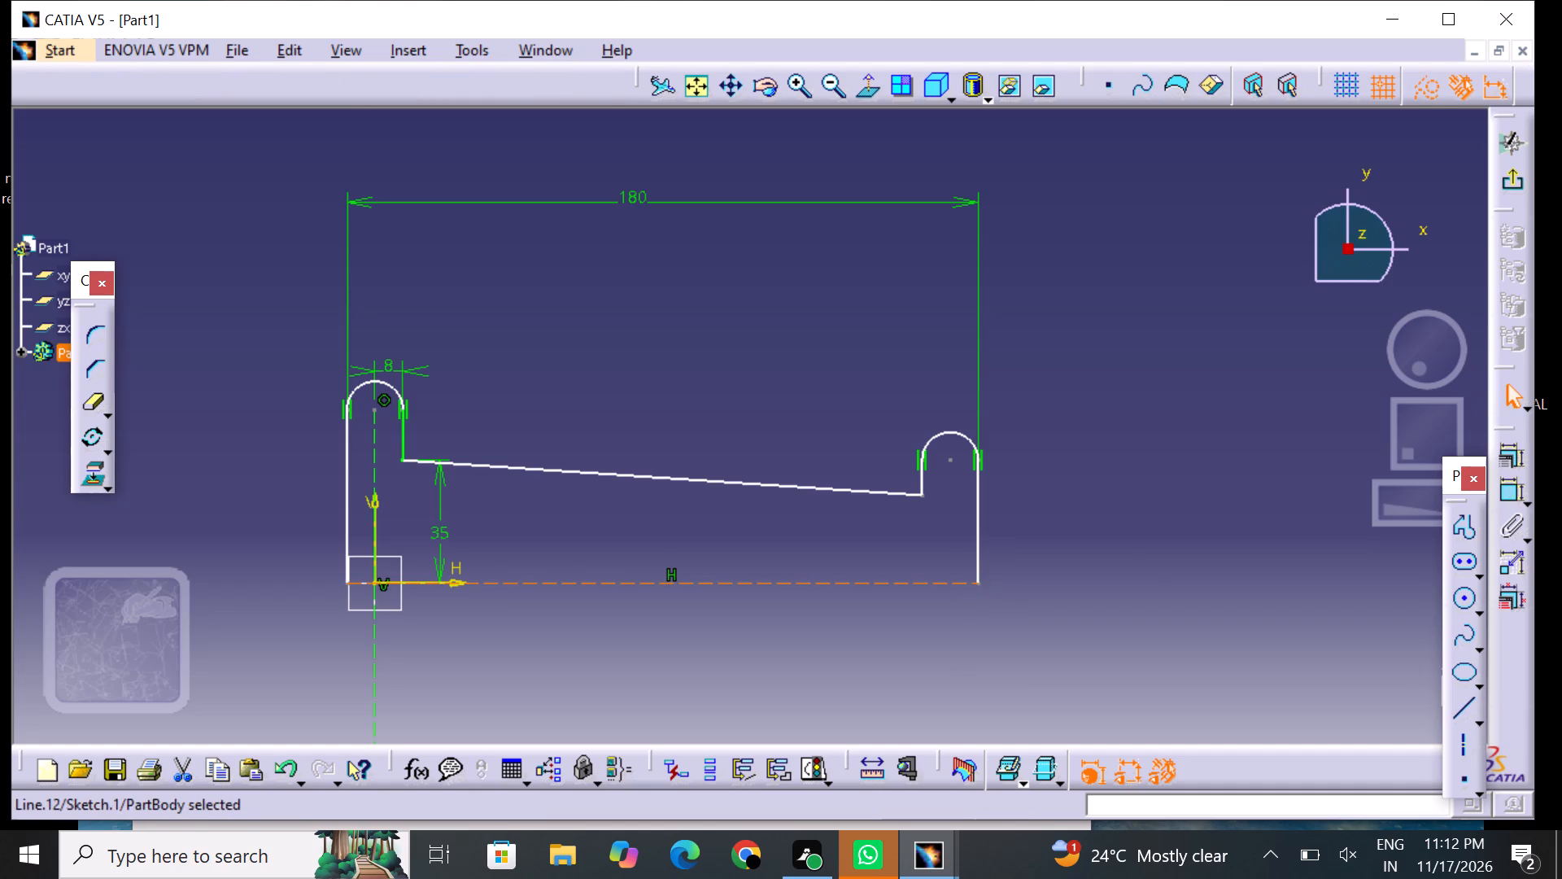
pyautogui.click(1119, 554)
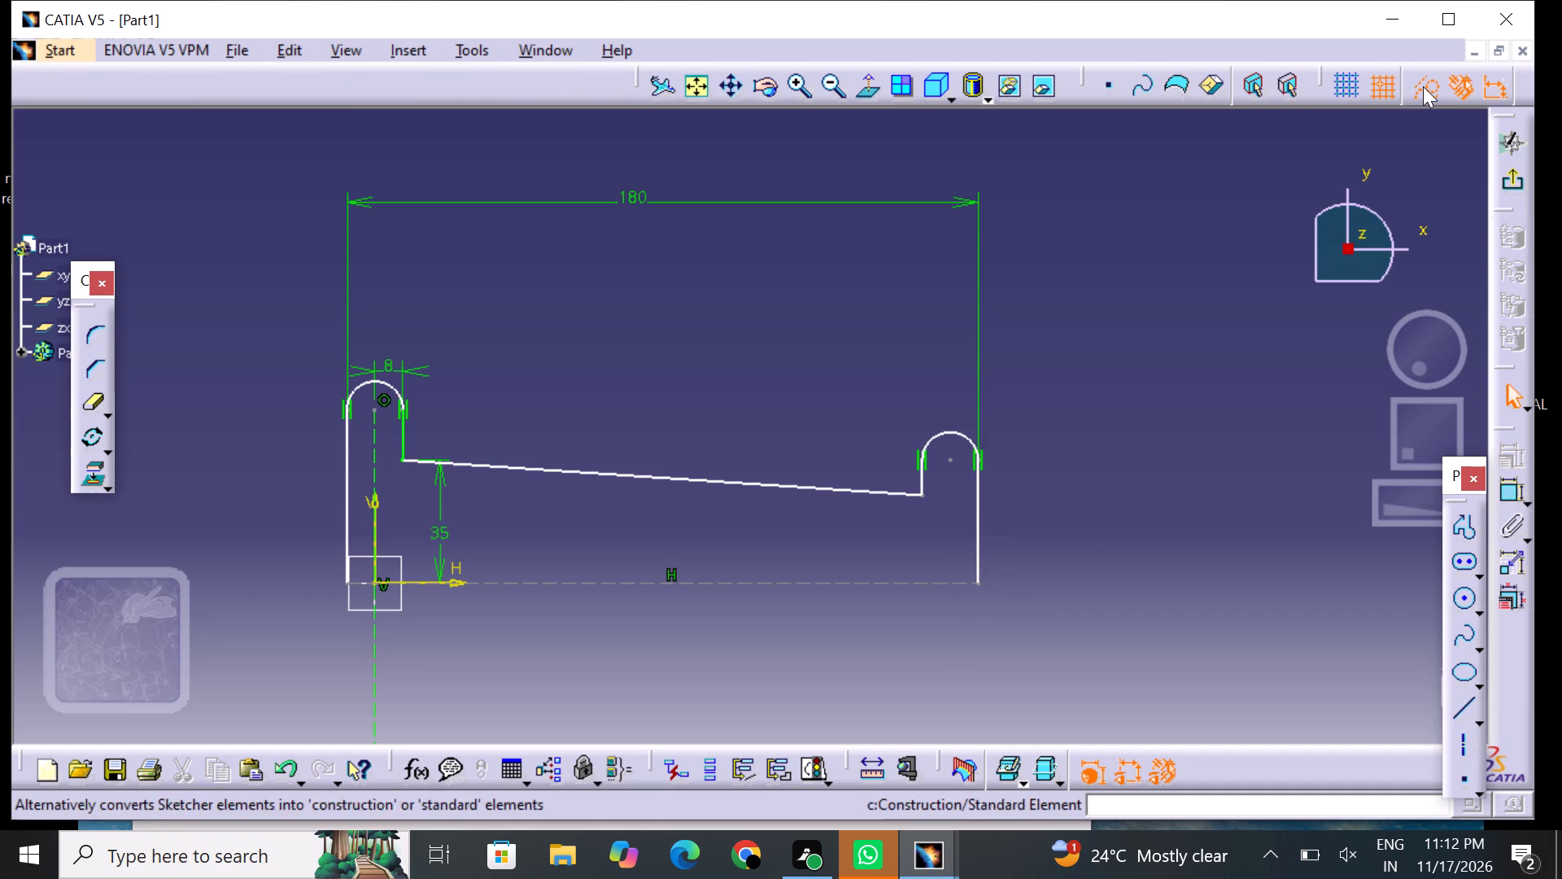
pyautogui.moveTo(1423, 86); pyautogui.dragTo(1421, 106)
pyautogui.click(1428, 94)
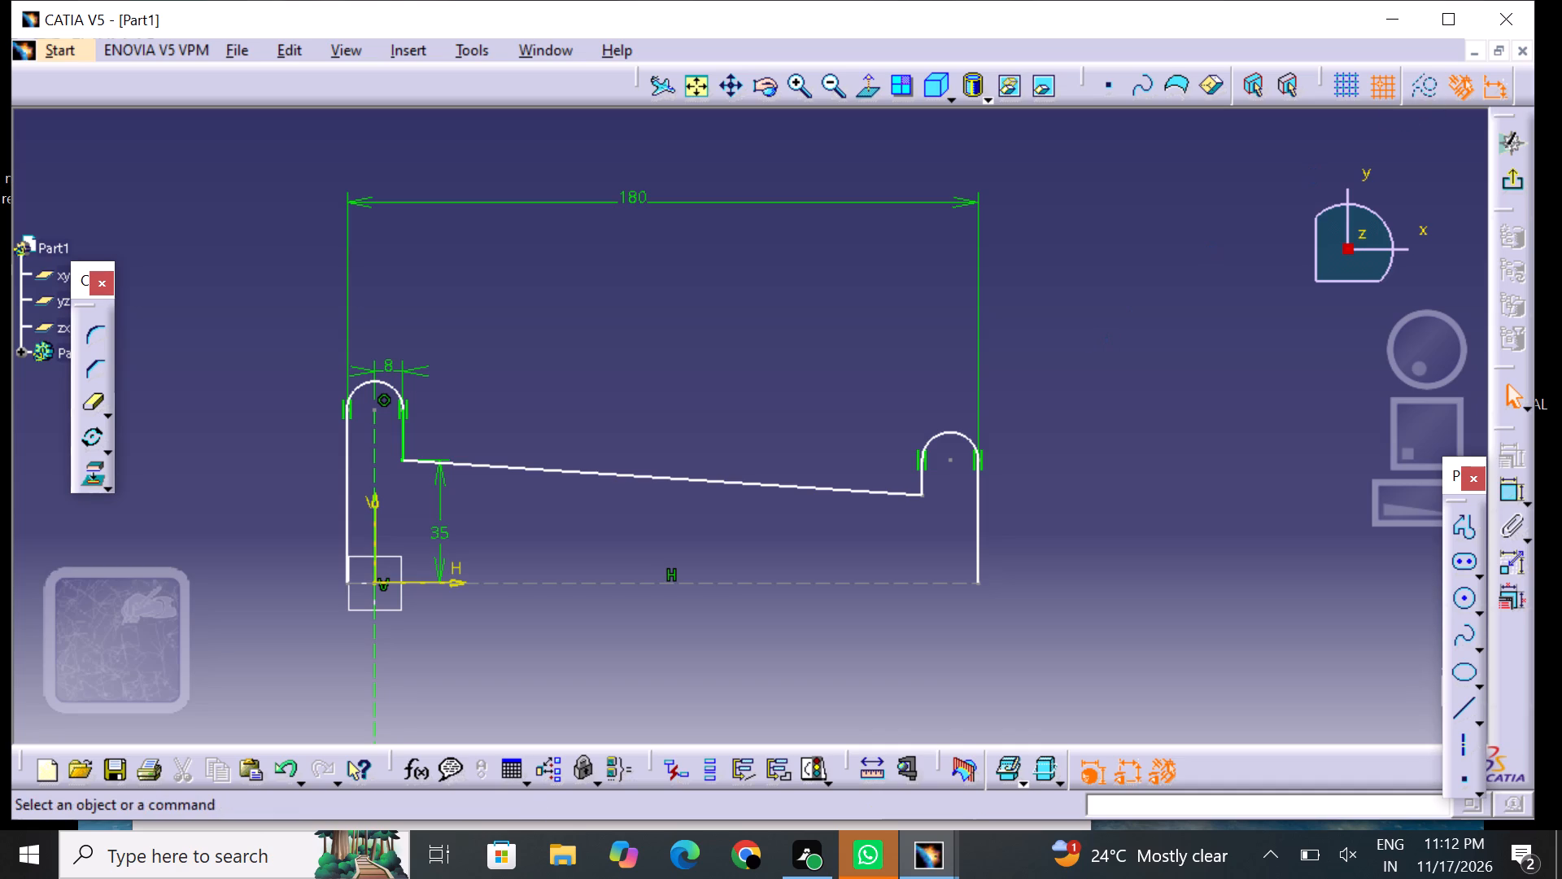
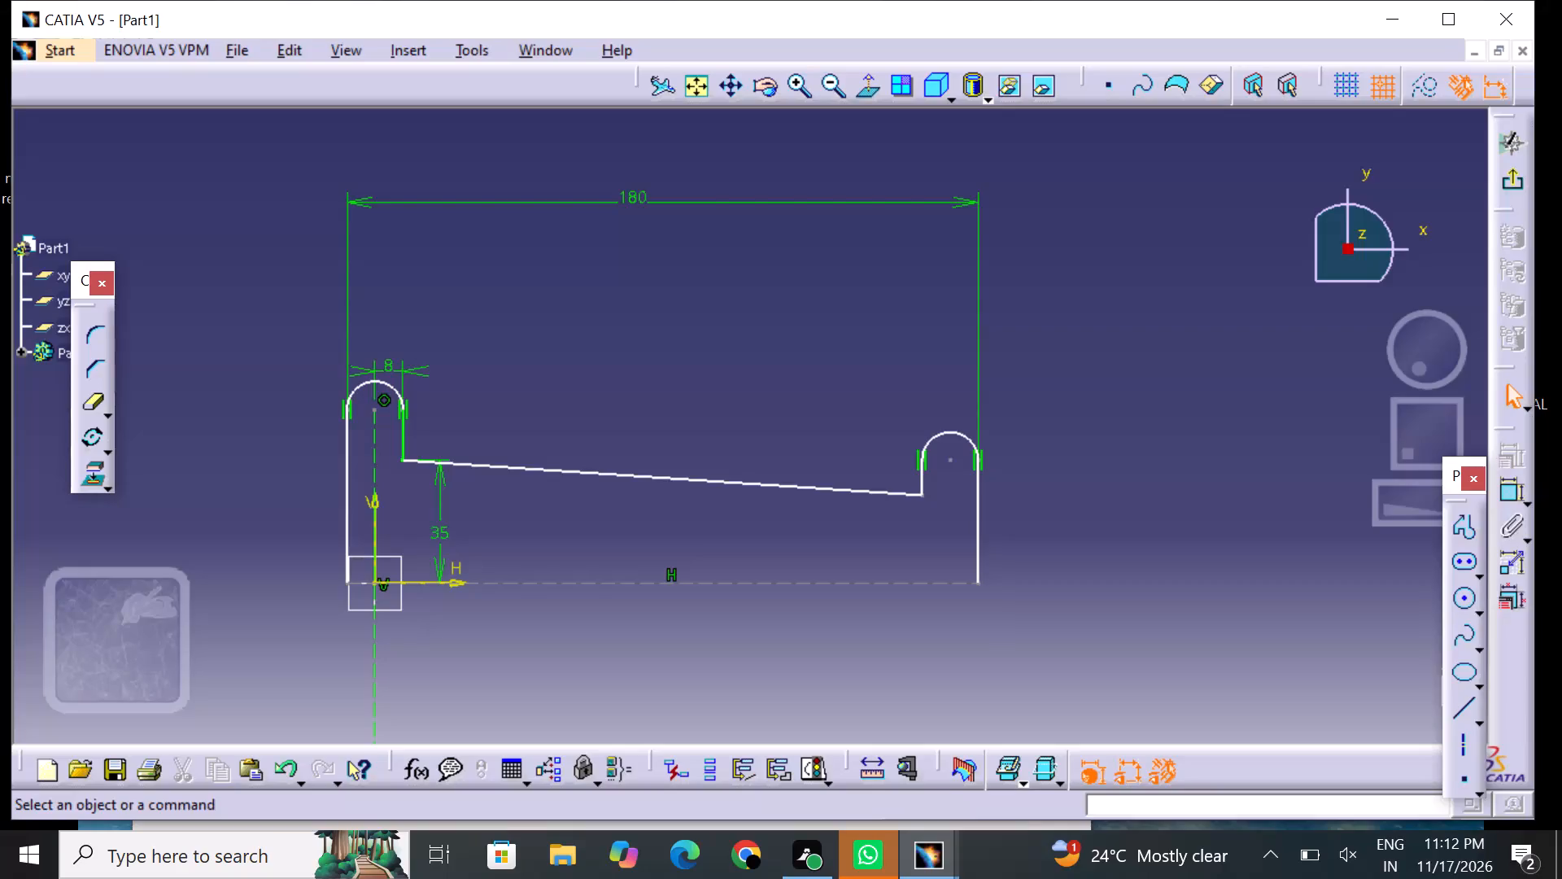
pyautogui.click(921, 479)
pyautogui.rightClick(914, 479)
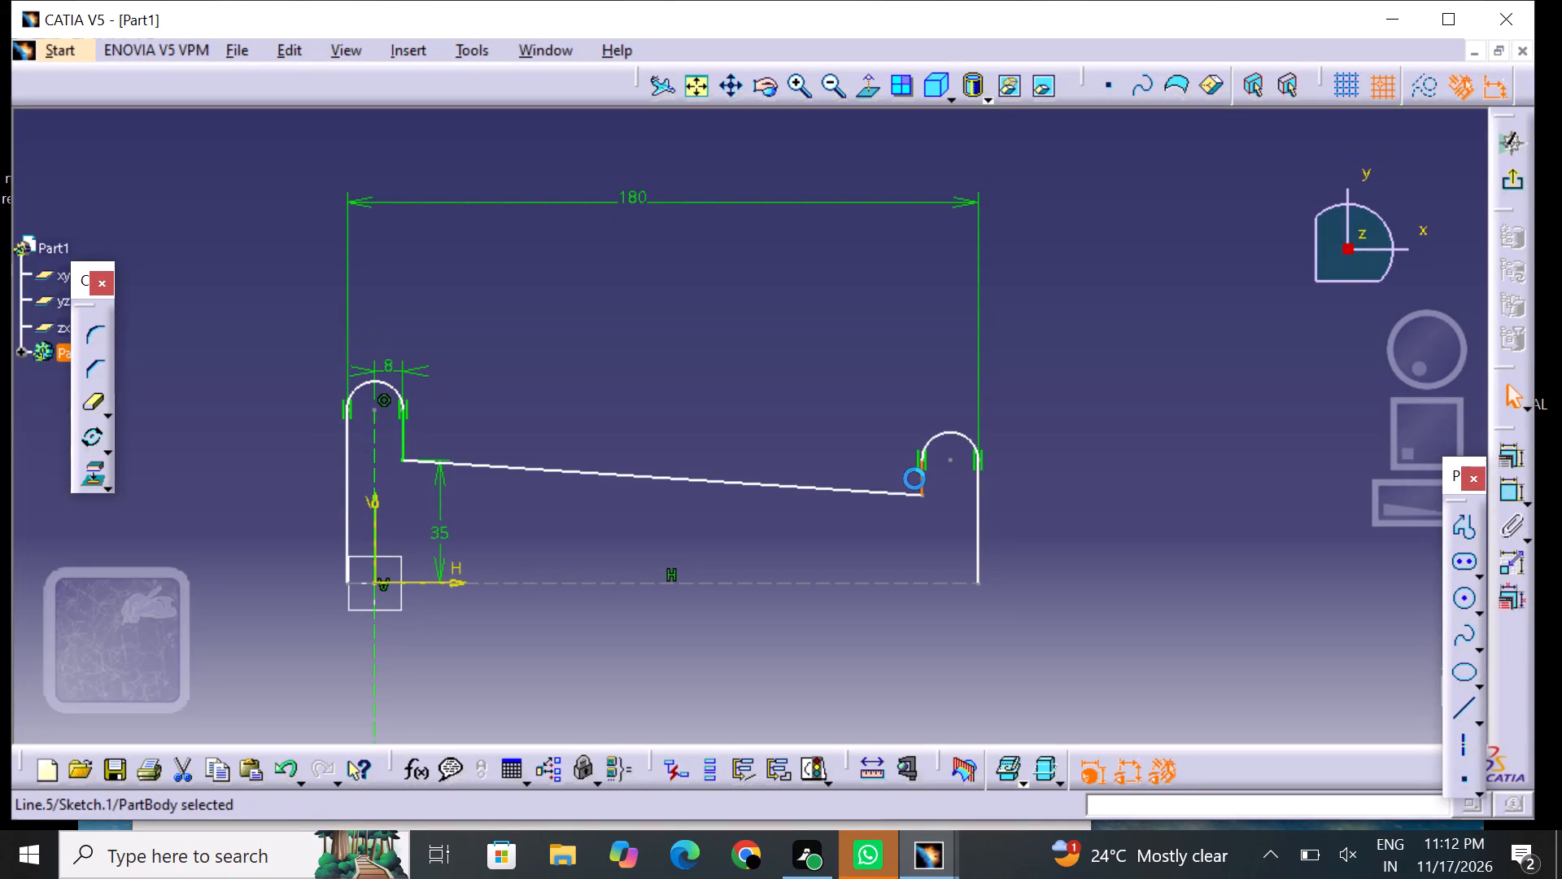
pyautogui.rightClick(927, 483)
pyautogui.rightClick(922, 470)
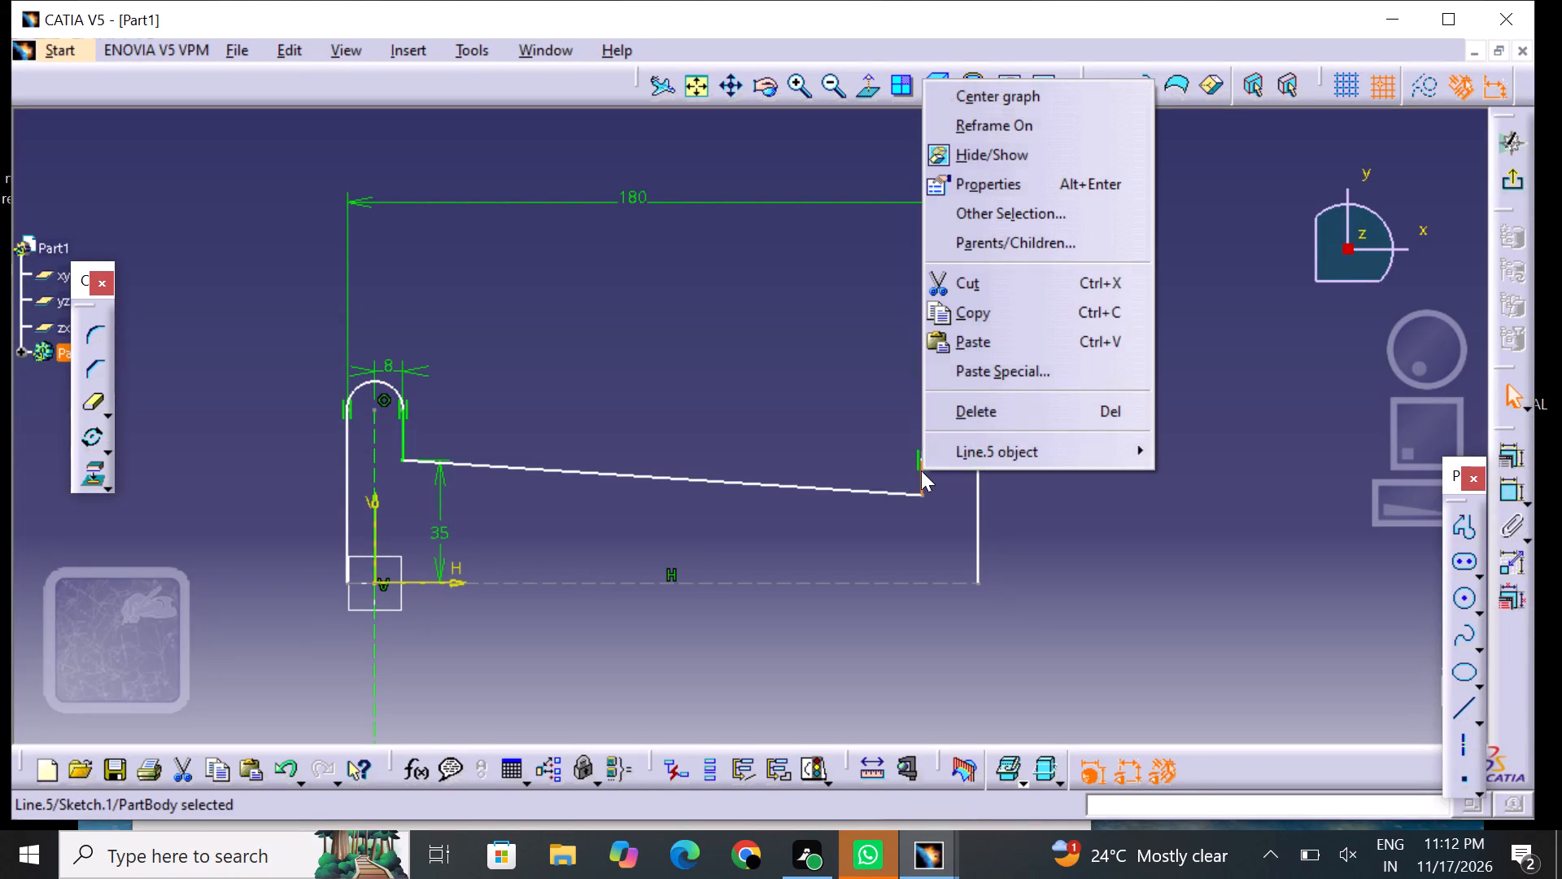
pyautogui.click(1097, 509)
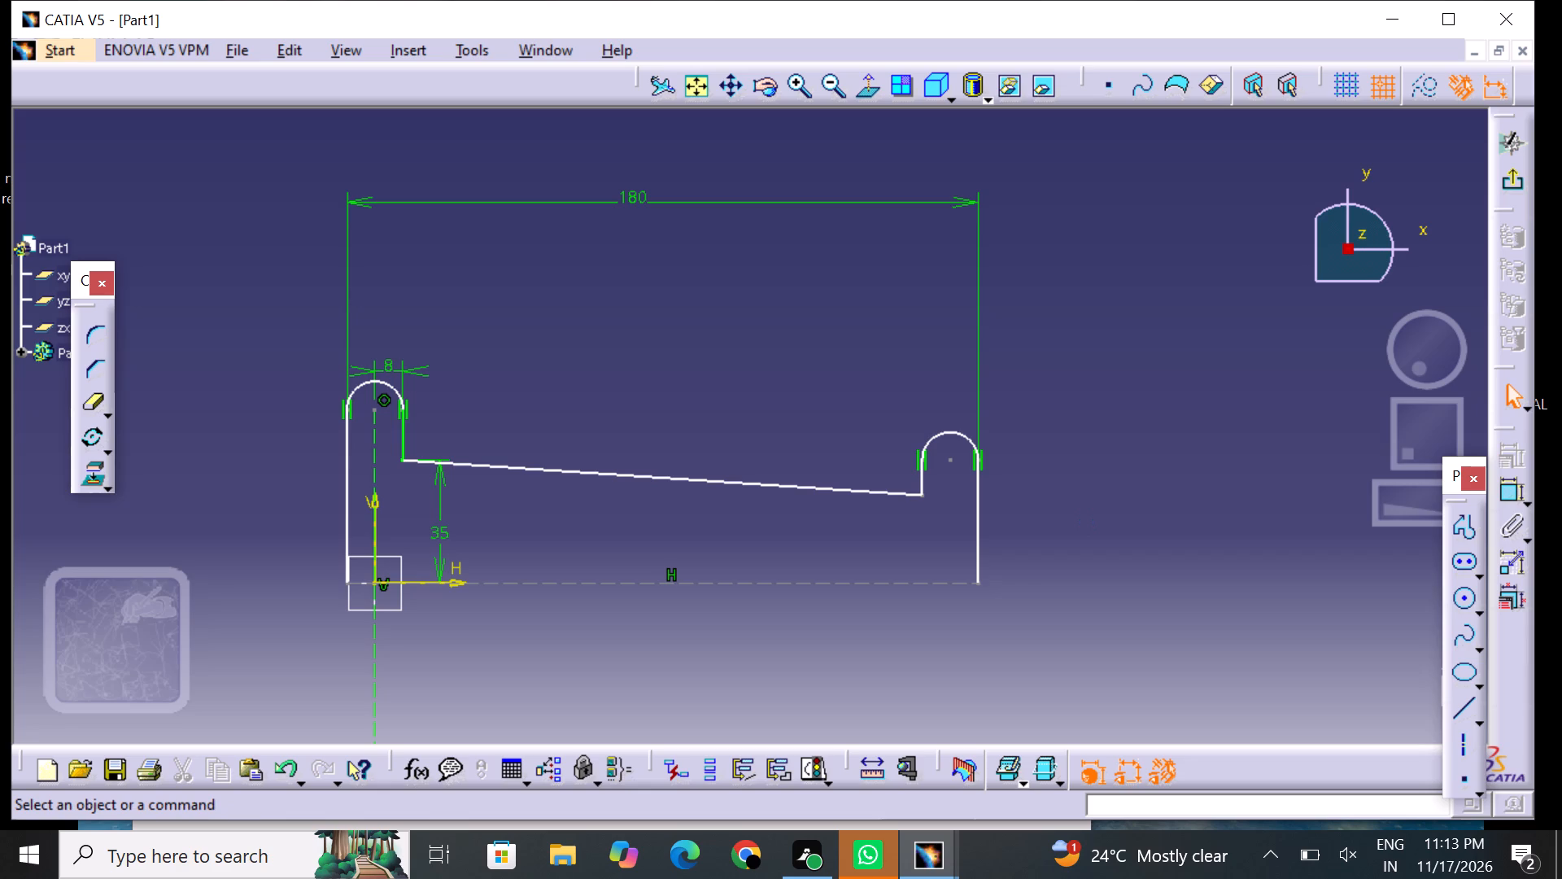
# Add a vertical length dimension to the shorter upright's inner side and place it beyond the upright's outer side.
pyautogui.click(1517, 498)
pyautogui.click(921, 474)
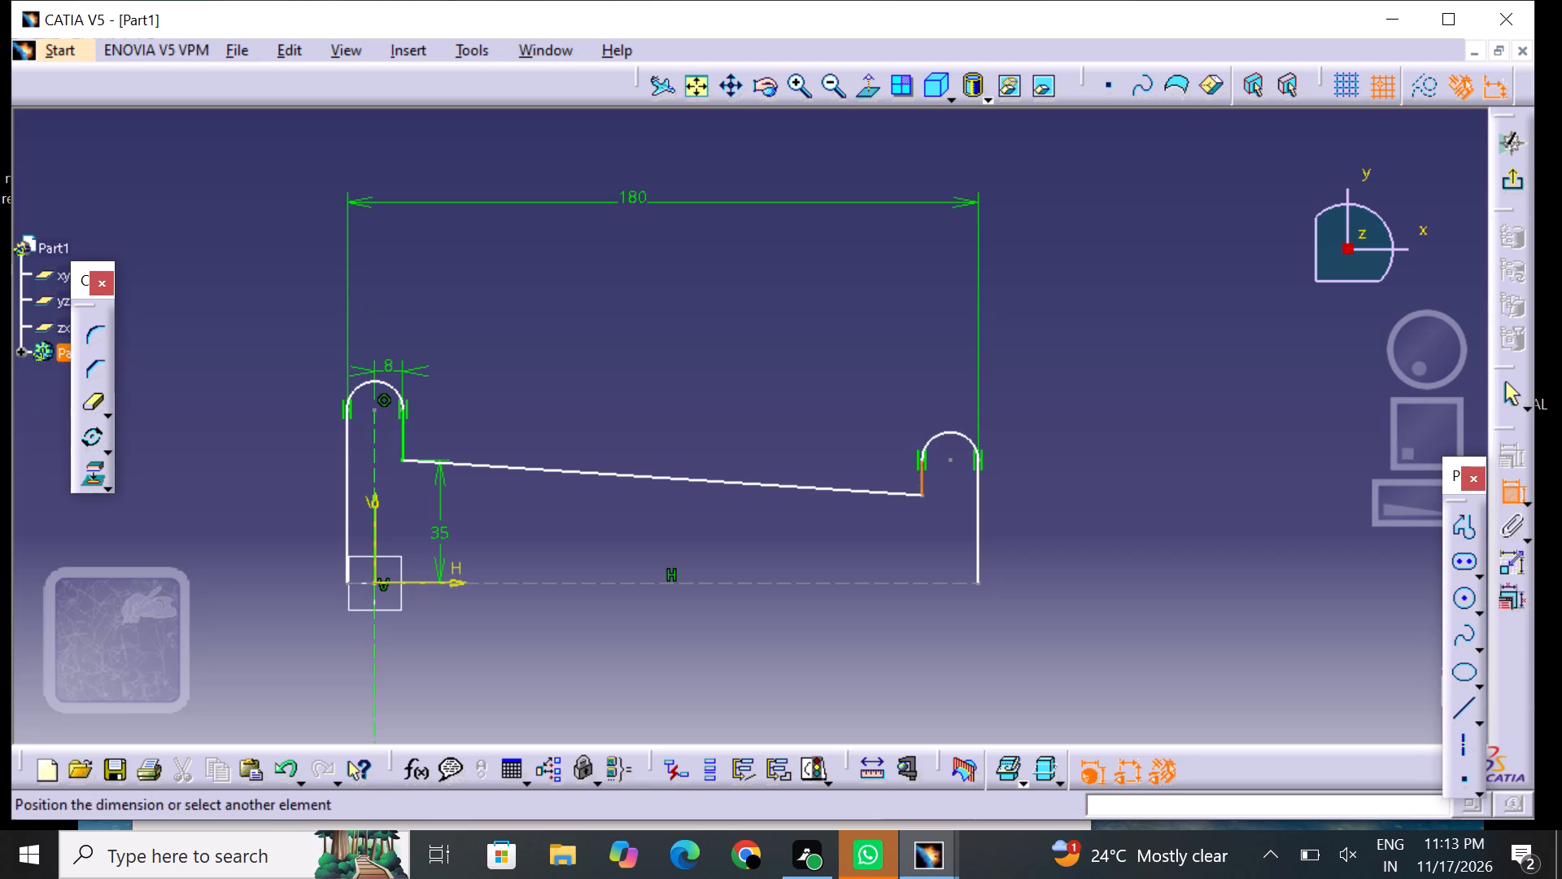
pyautogui.rightClick(916, 474)
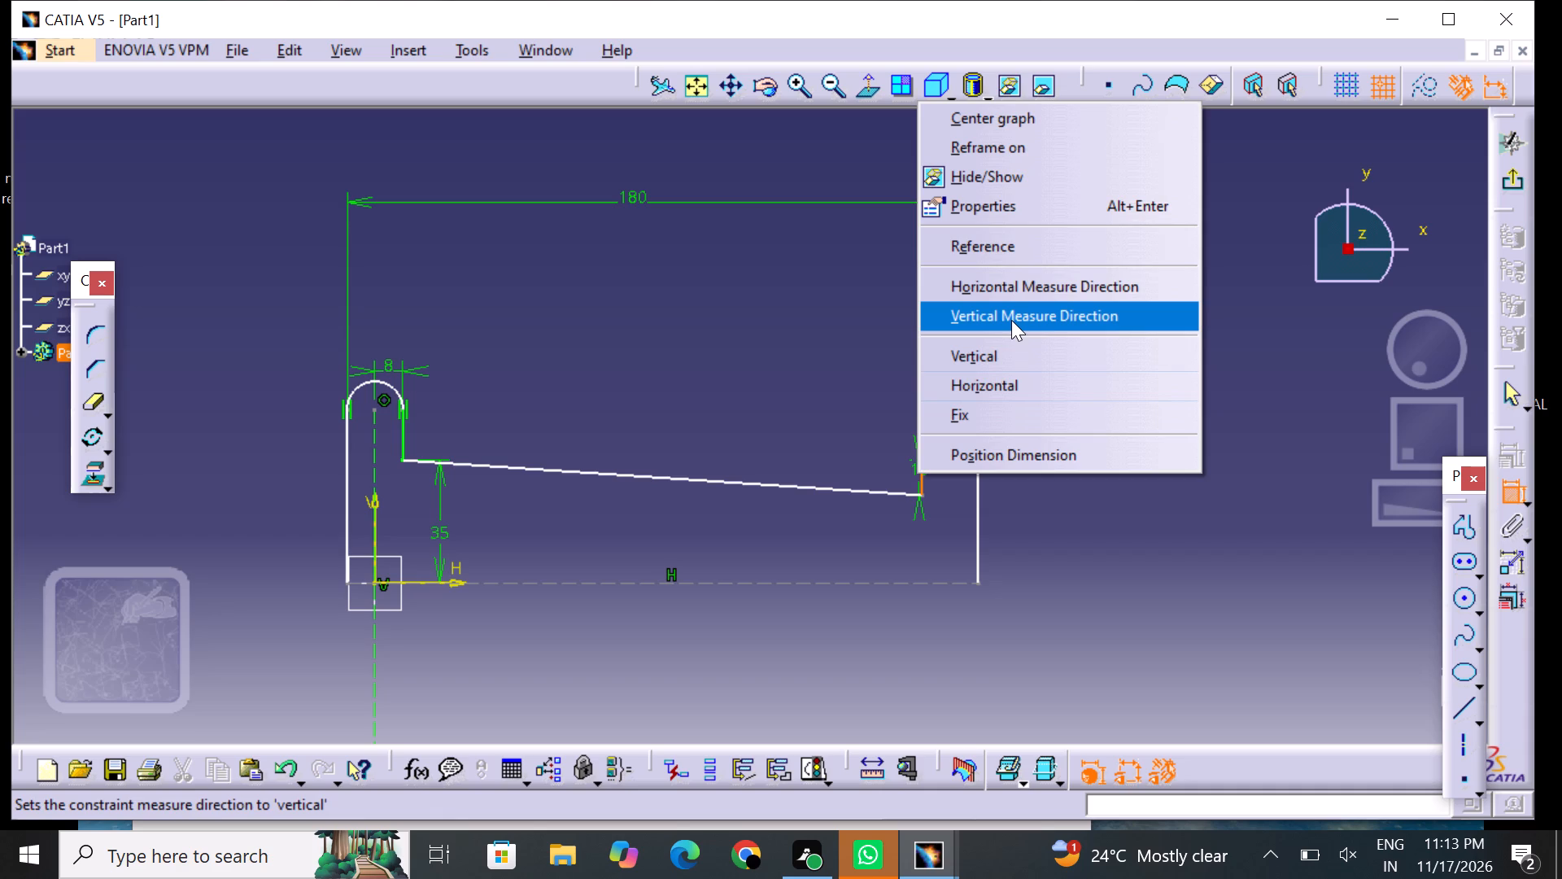
pyautogui.click(1011, 320)
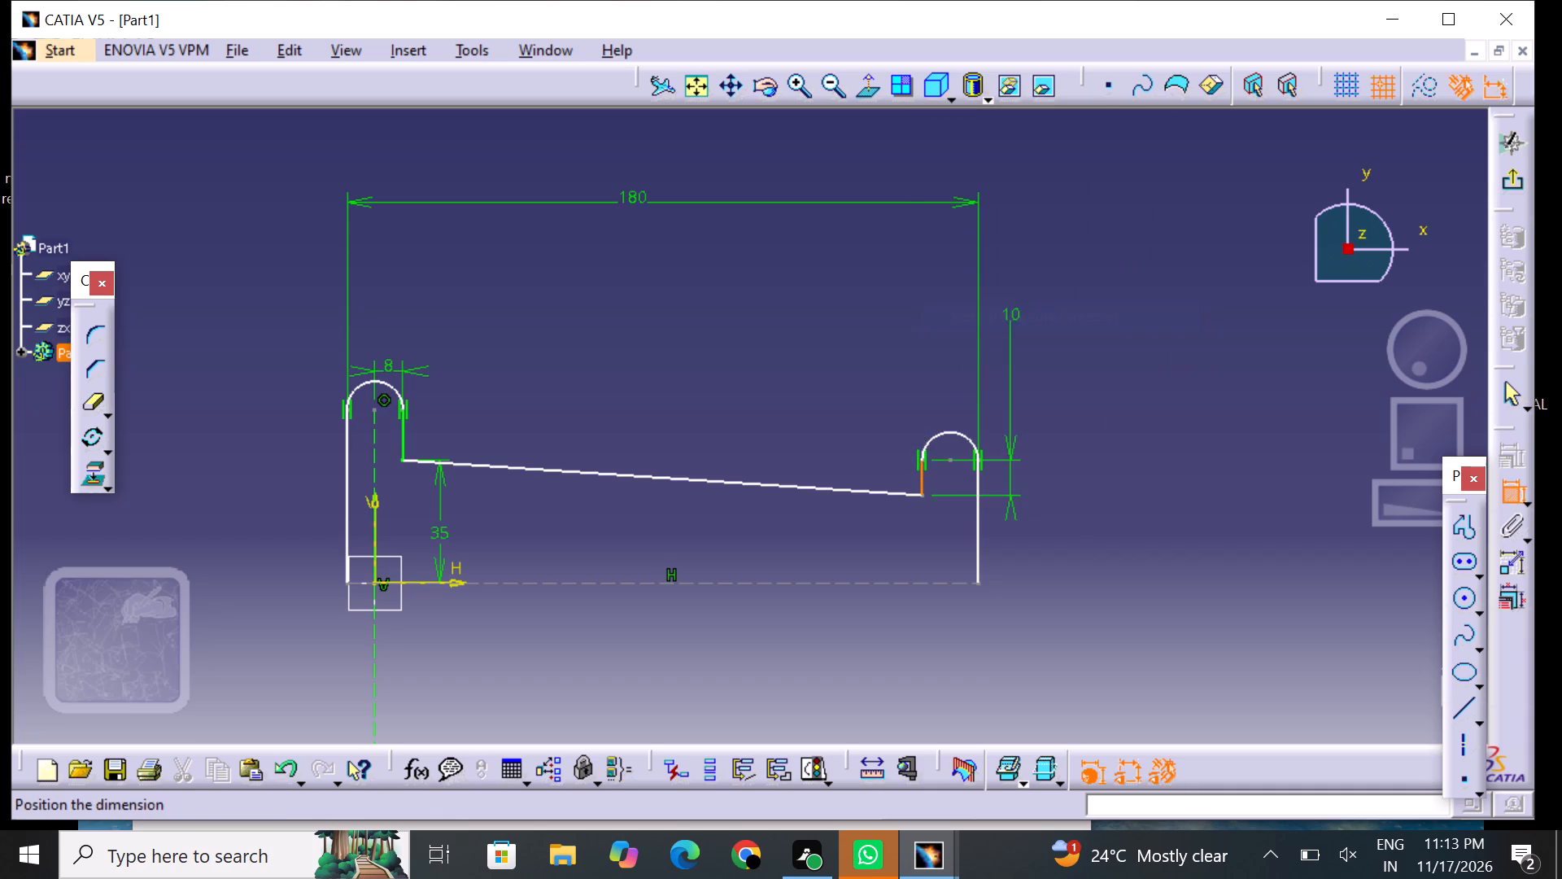
pyautogui.click(1124, 461)
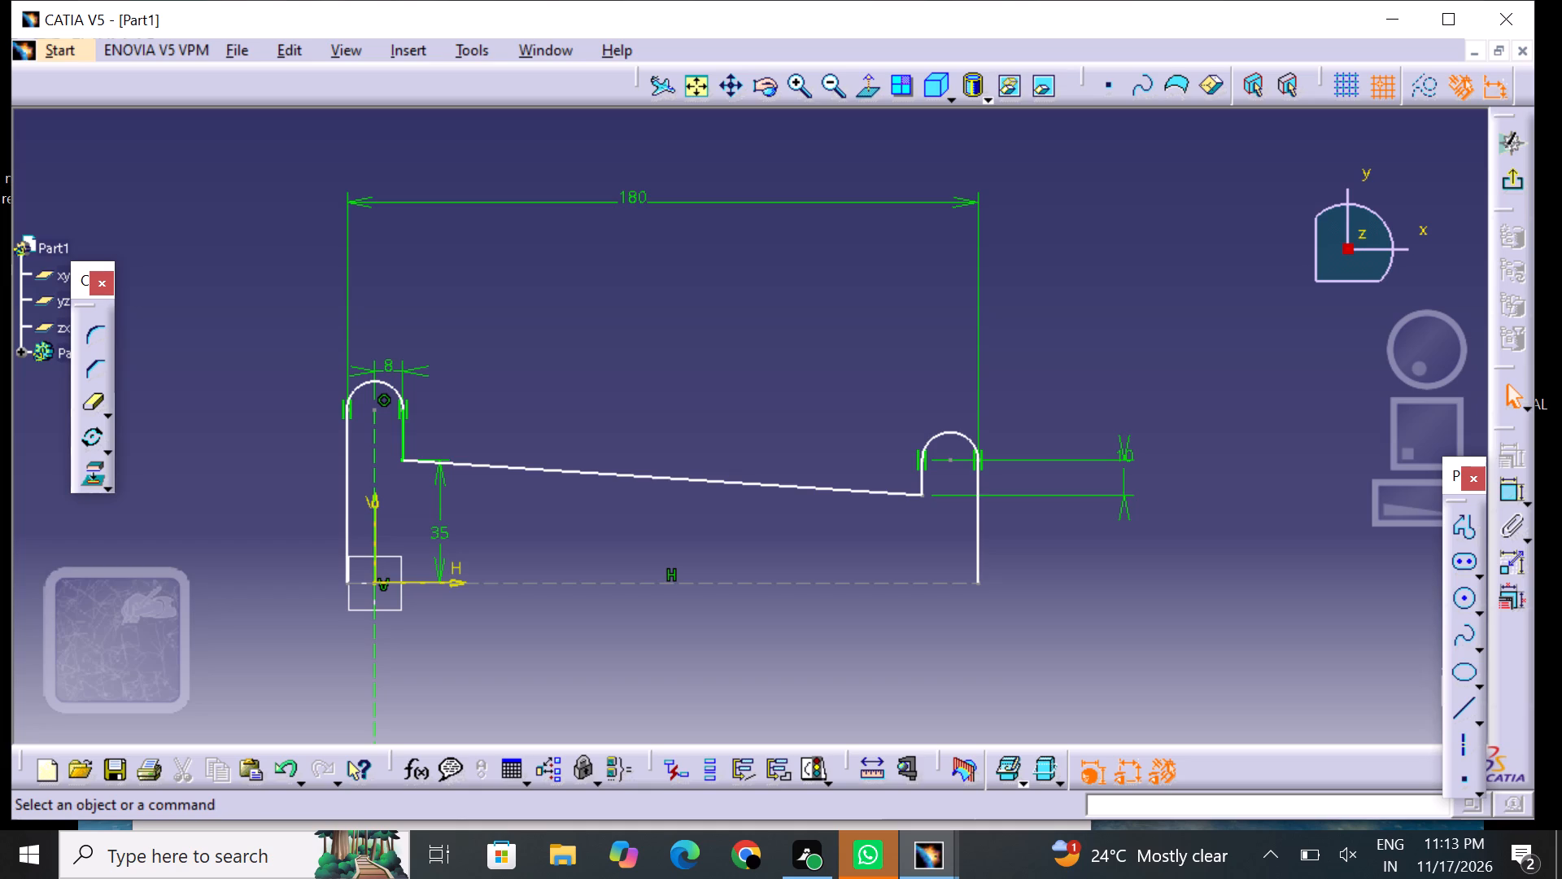
pyautogui.click(1231, 507)
# Dimension the height from the base construction line to the sloped line's lower end, and exit the sketch.
pyautogui.click(1512, 495)
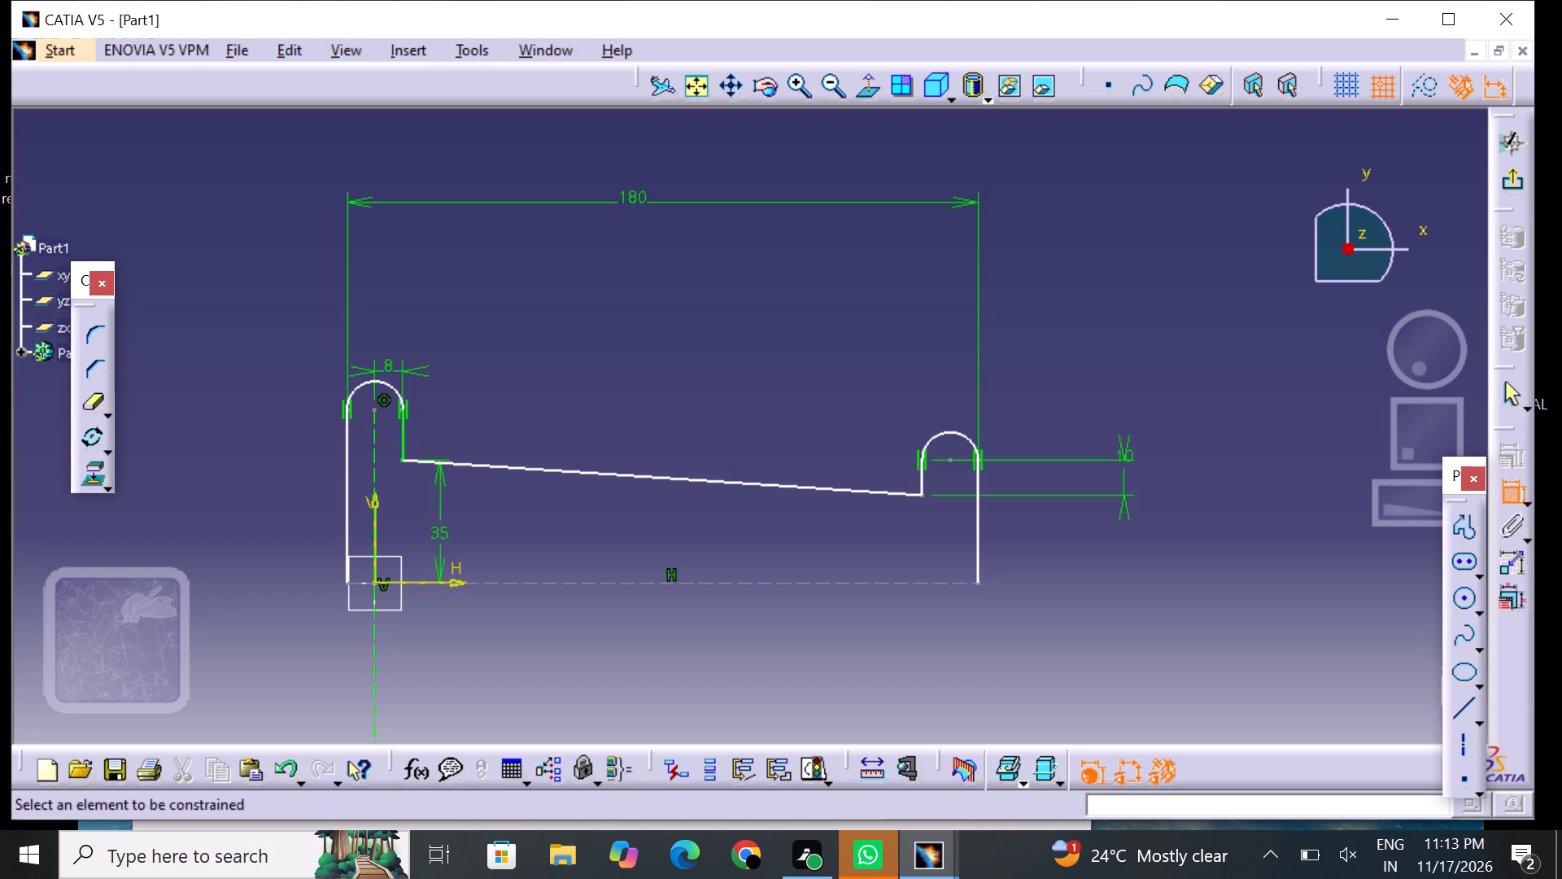
pyautogui.click(921, 494)
pyautogui.click(914, 585)
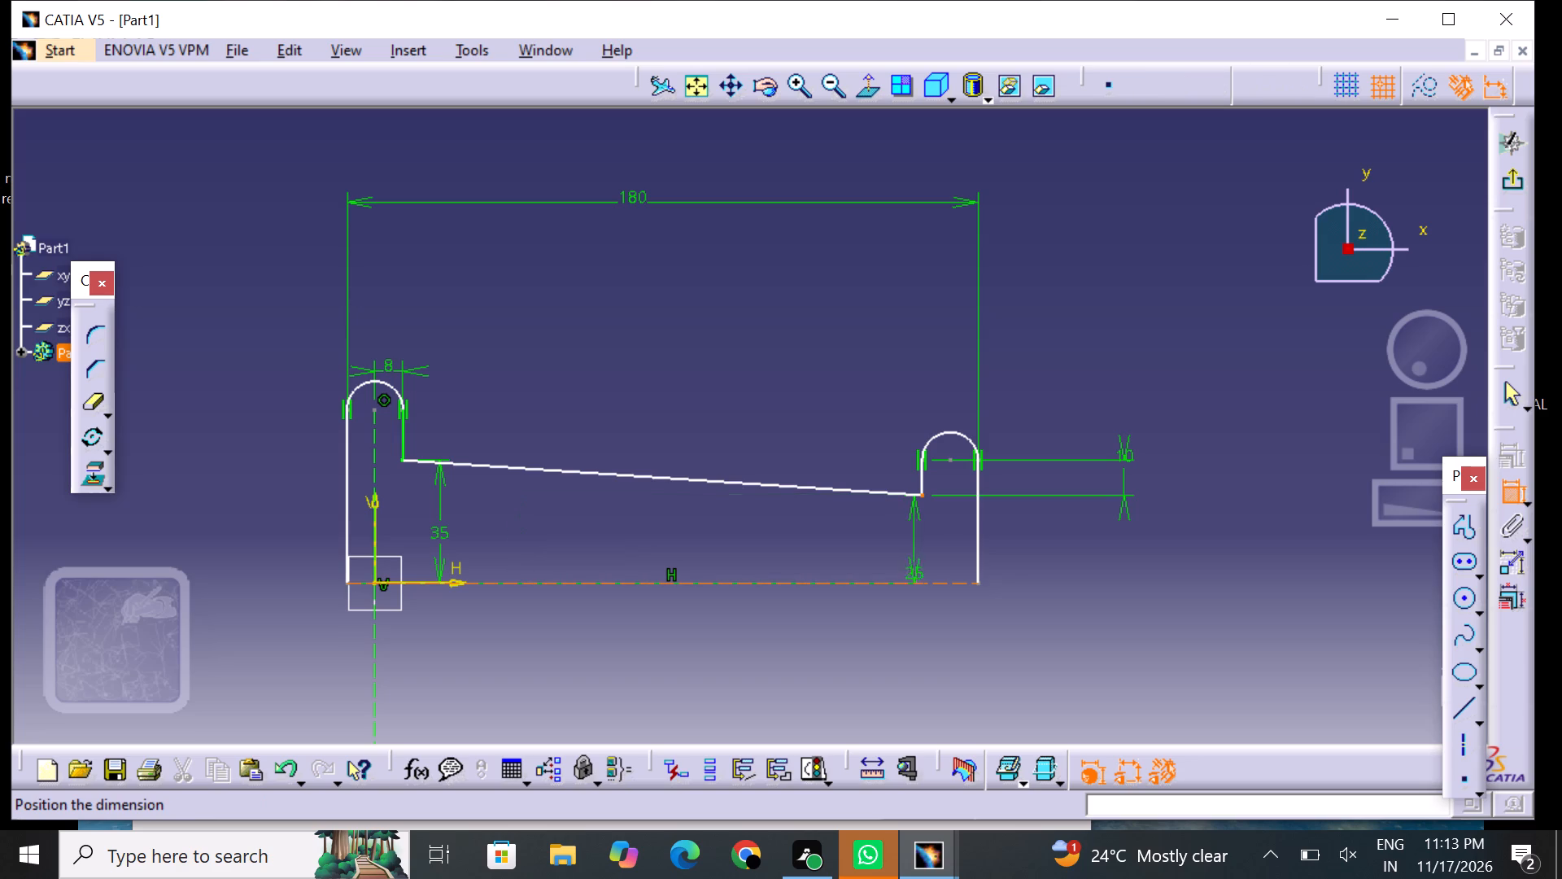
pyautogui.click(910, 544)
pyautogui.click(1077, 557)
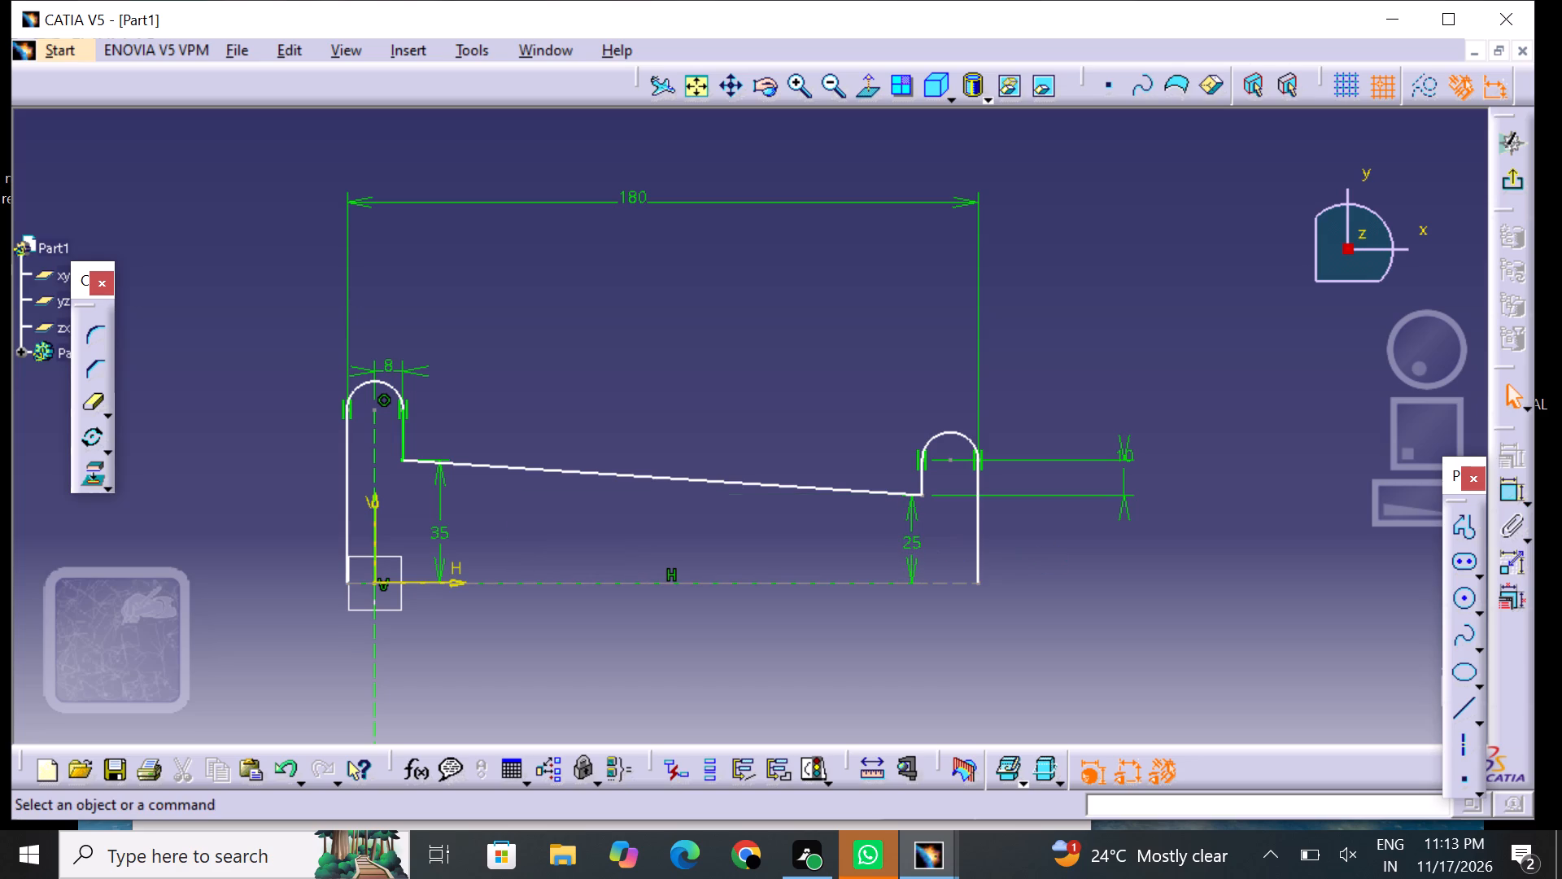
pyautogui.click(1523, 181)
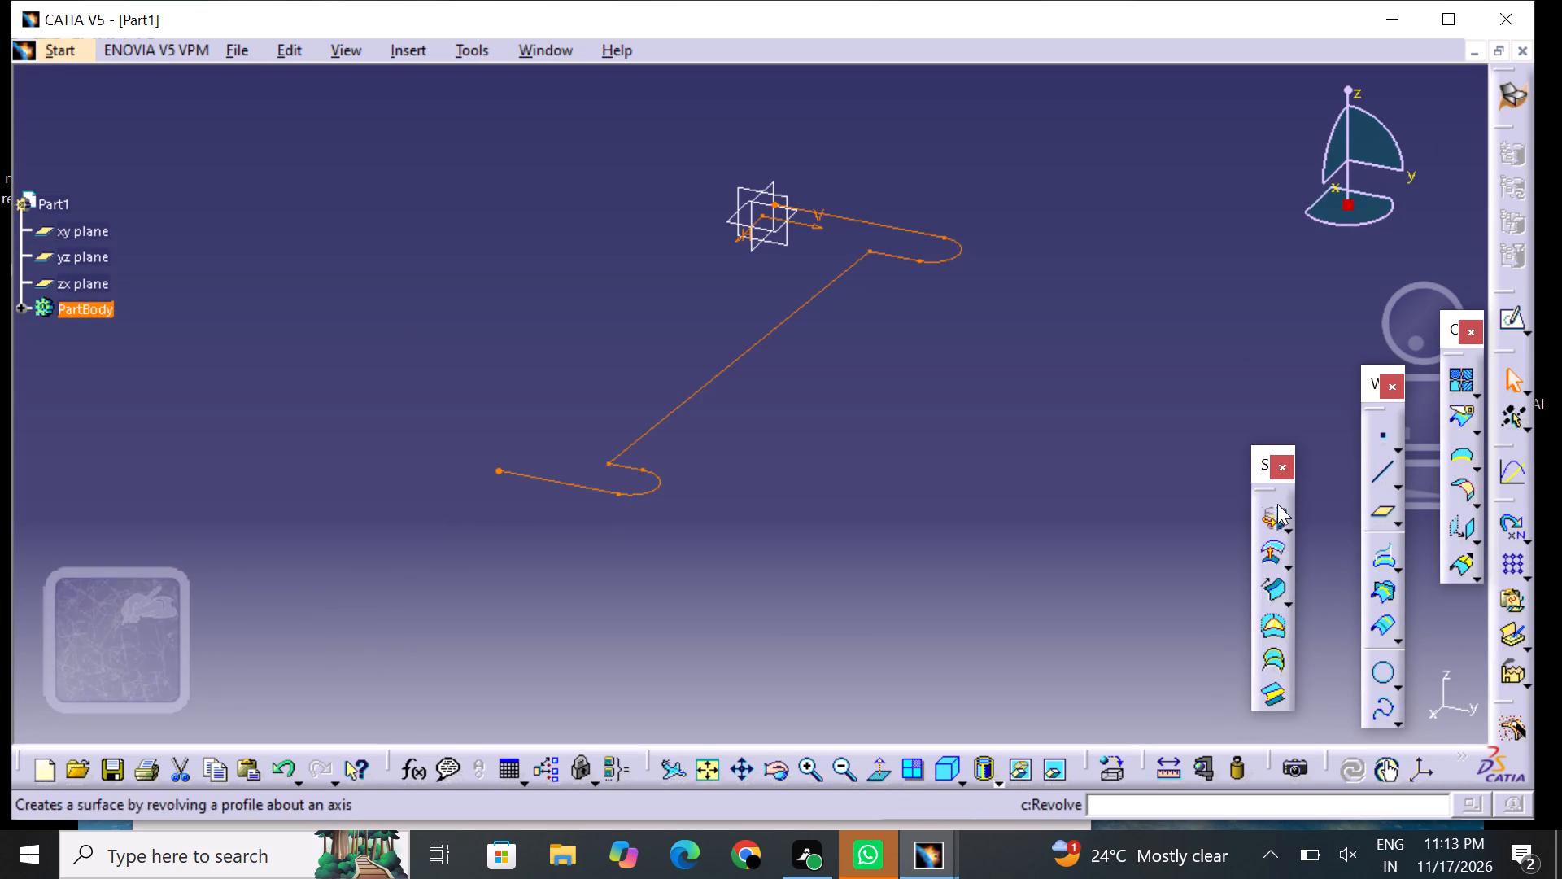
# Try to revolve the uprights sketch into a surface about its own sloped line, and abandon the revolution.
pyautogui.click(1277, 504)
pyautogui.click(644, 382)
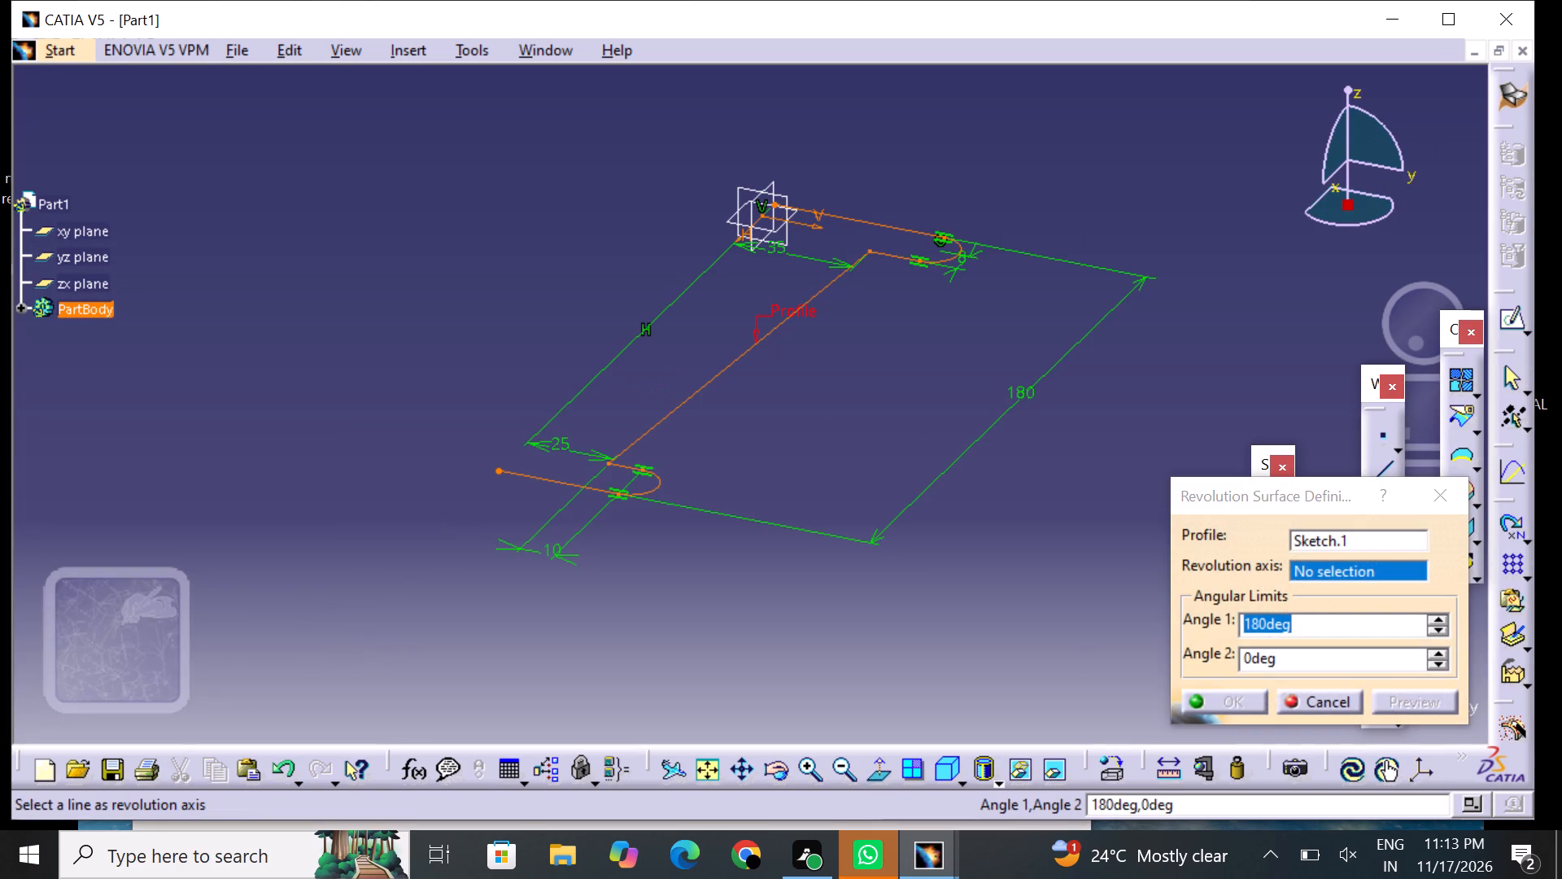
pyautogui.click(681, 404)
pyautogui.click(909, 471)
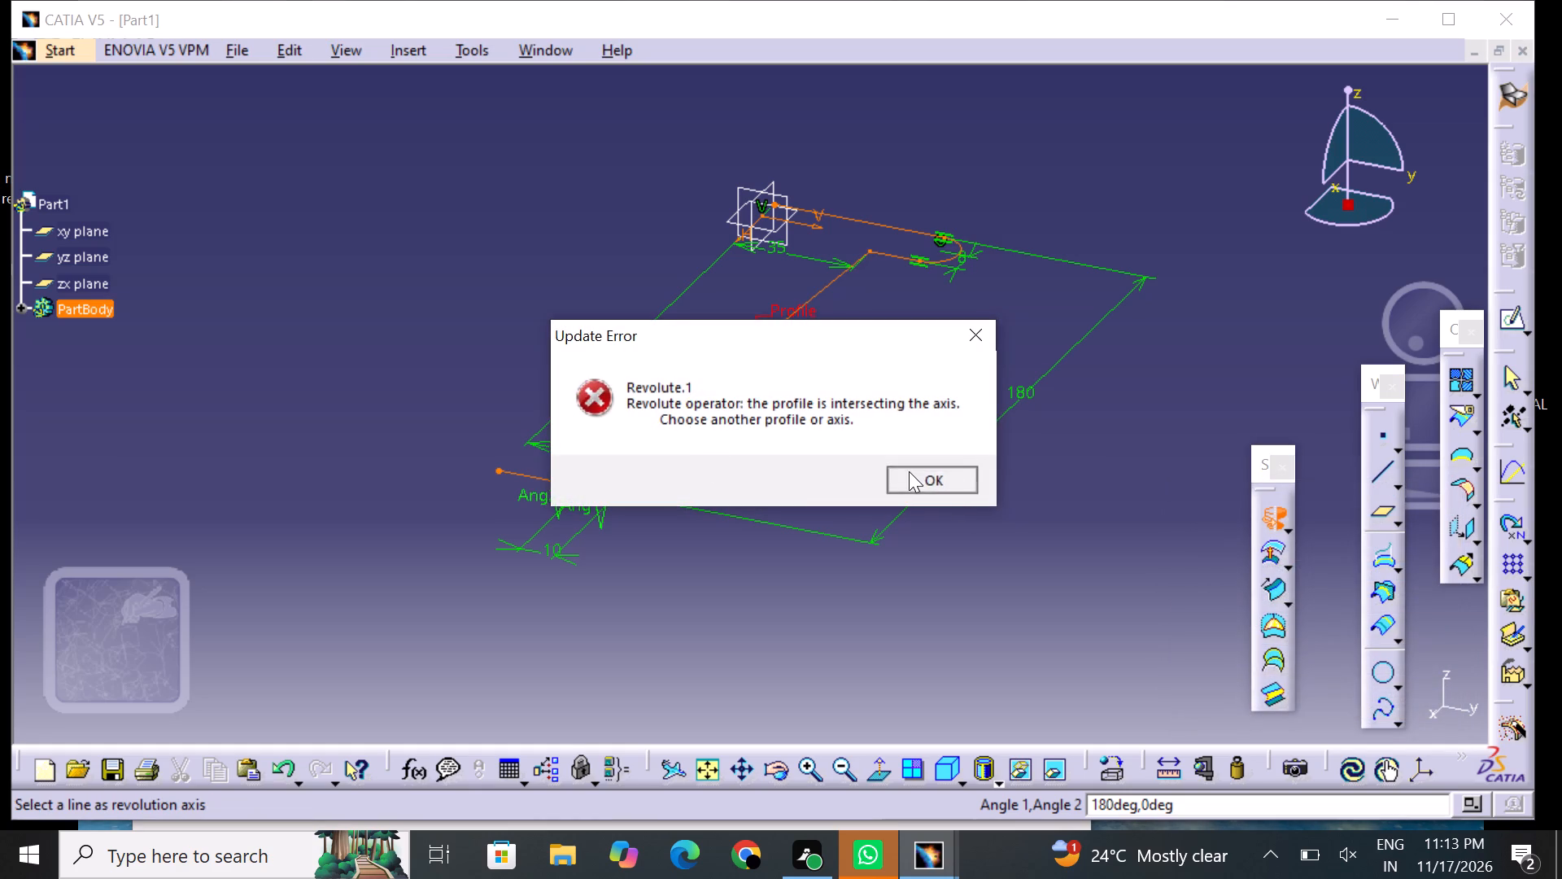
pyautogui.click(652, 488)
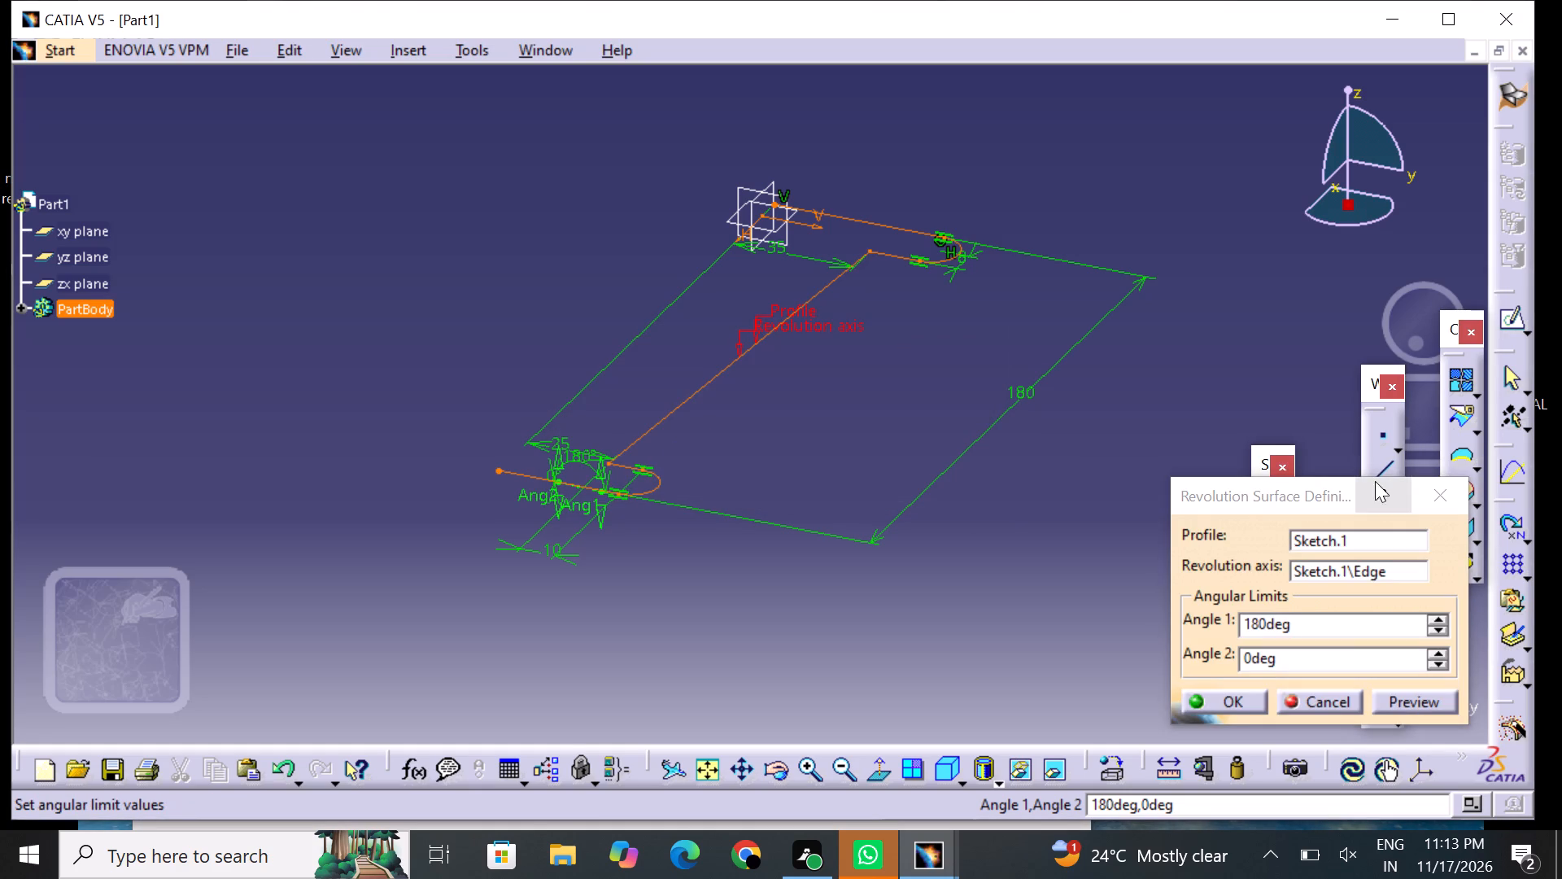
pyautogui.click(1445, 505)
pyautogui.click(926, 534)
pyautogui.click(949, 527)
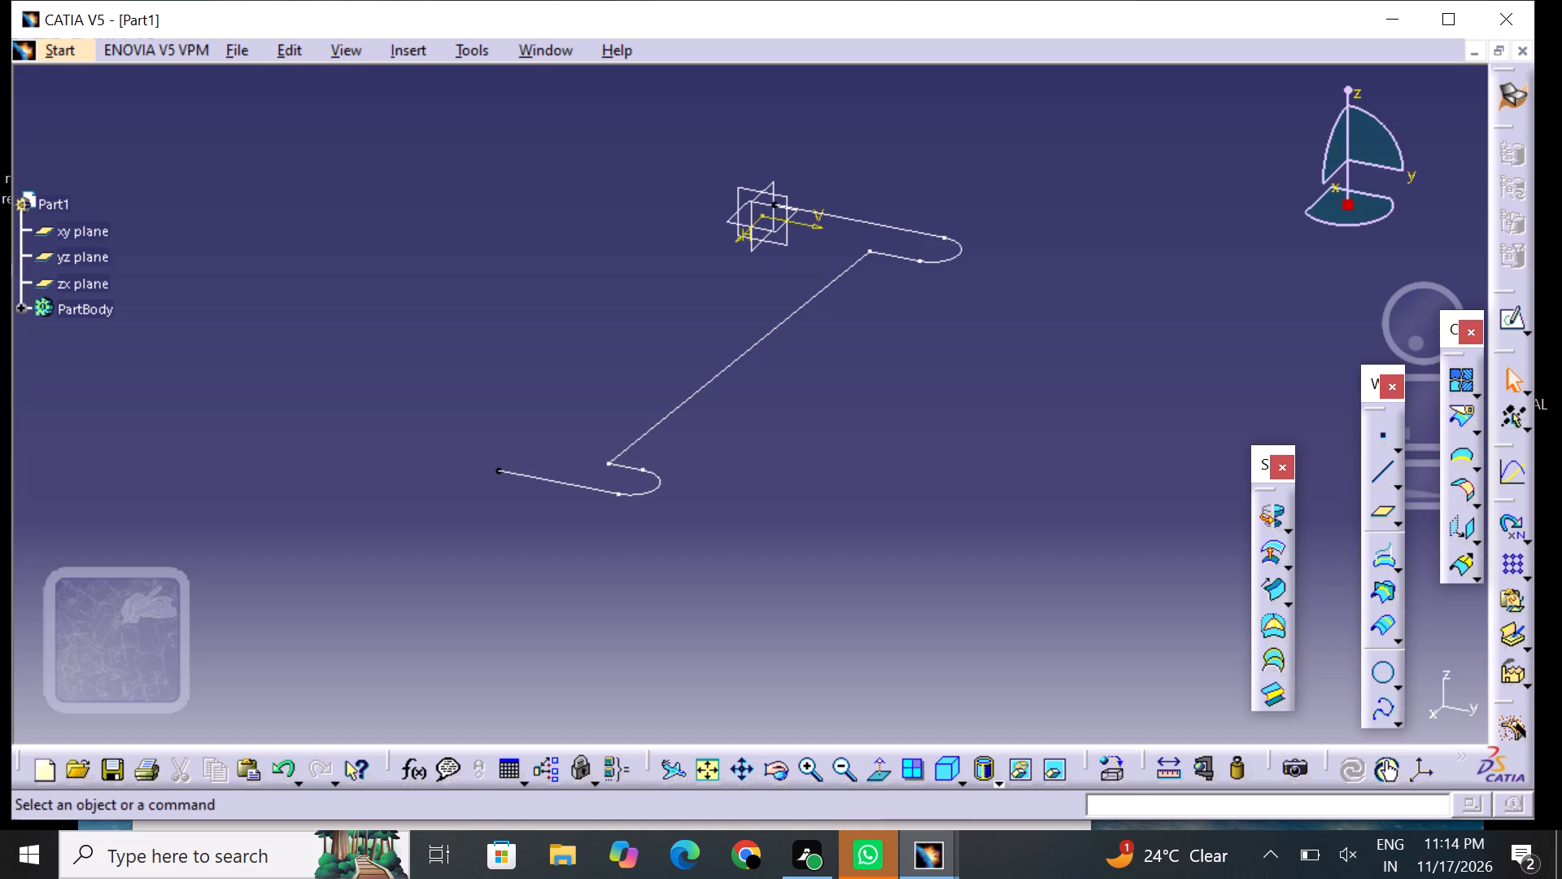
# Reopen the sketch of the two uprights for editing.
pyautogui.click(708, 380)
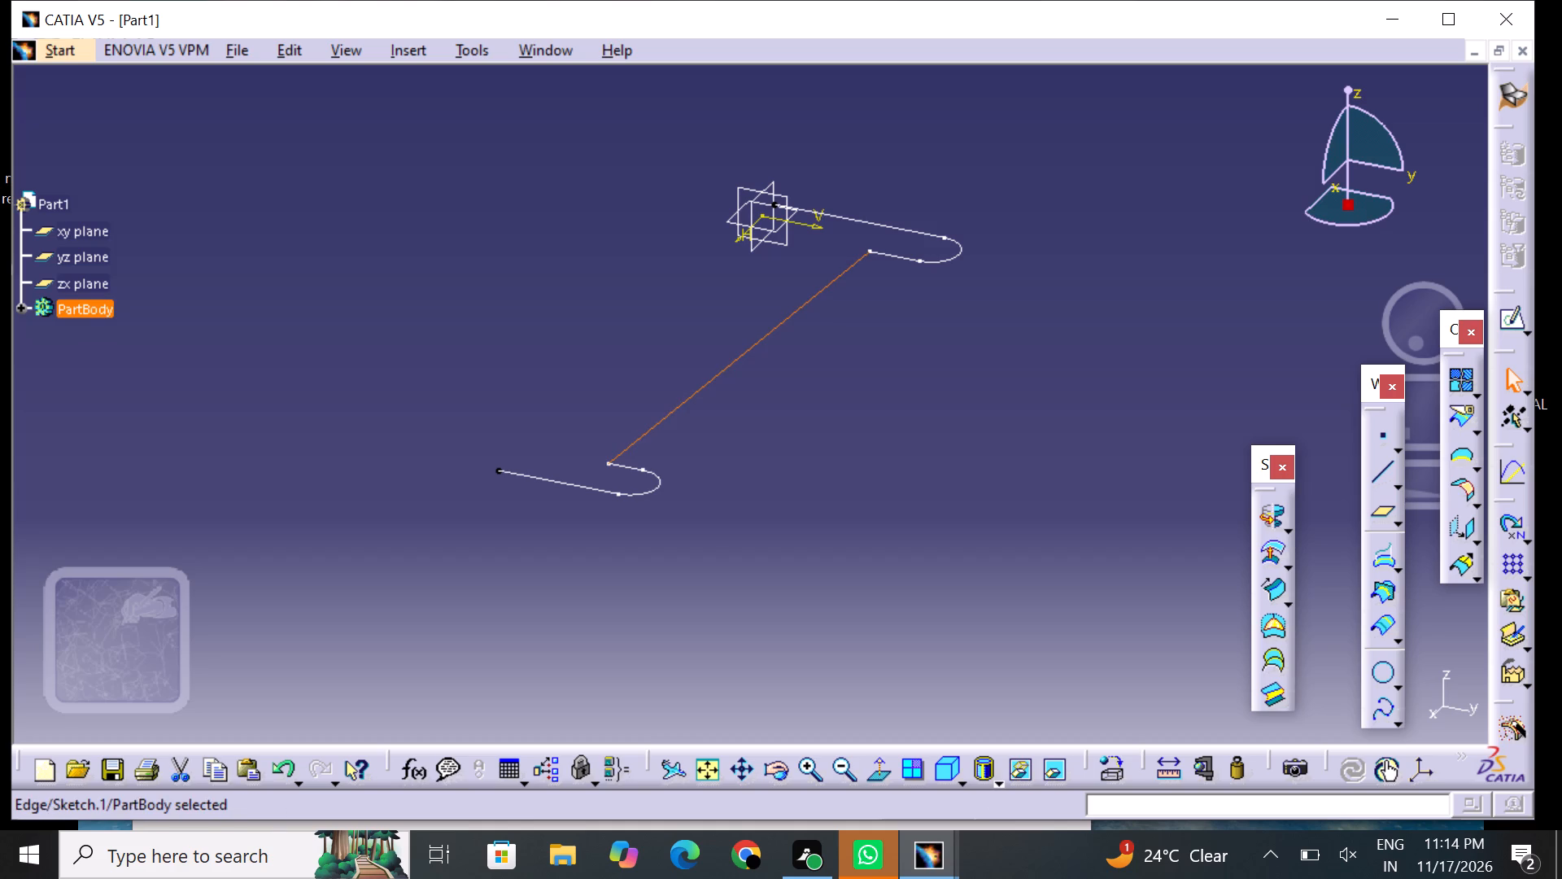
pyautogui.click(1509, 314)
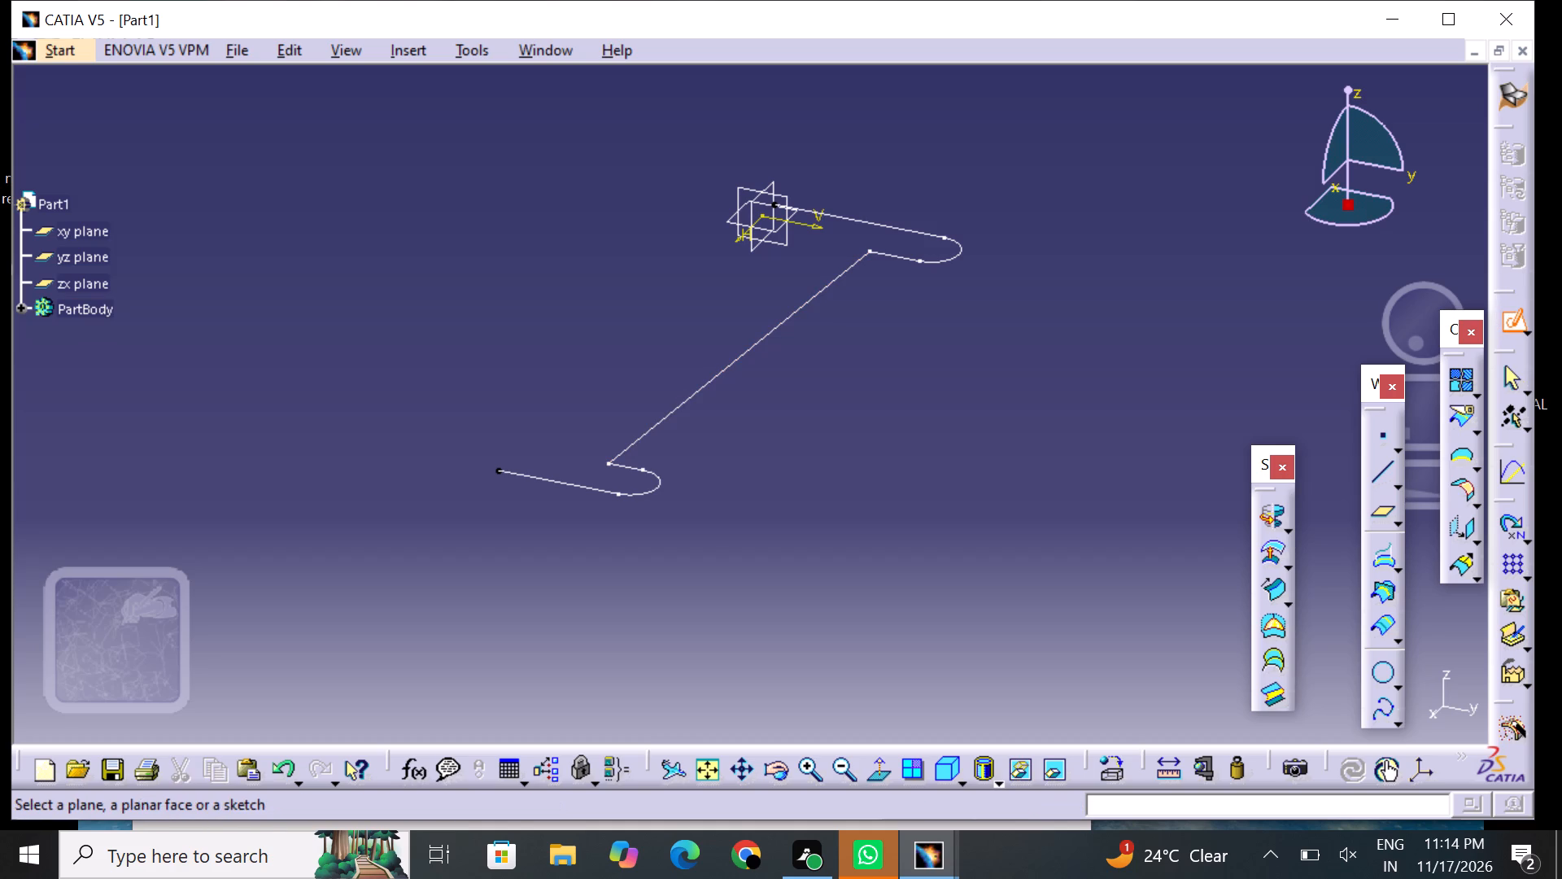
pyautogui.click(743, 347)
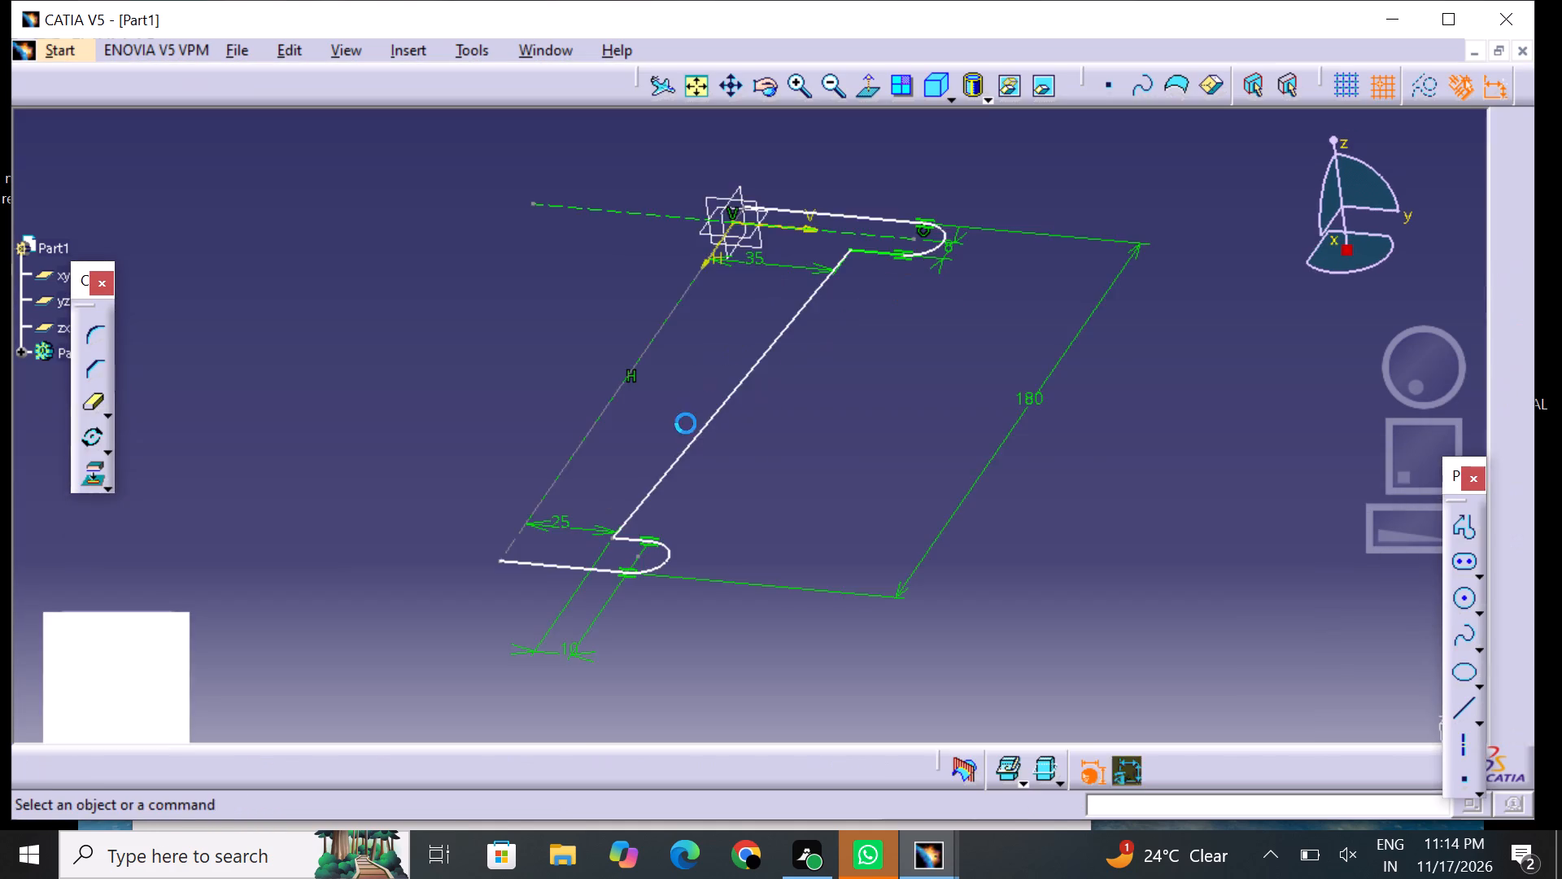
pyautogui.moveTo(679, 538); pyautogui.dragTo(729, 526, button='middle')
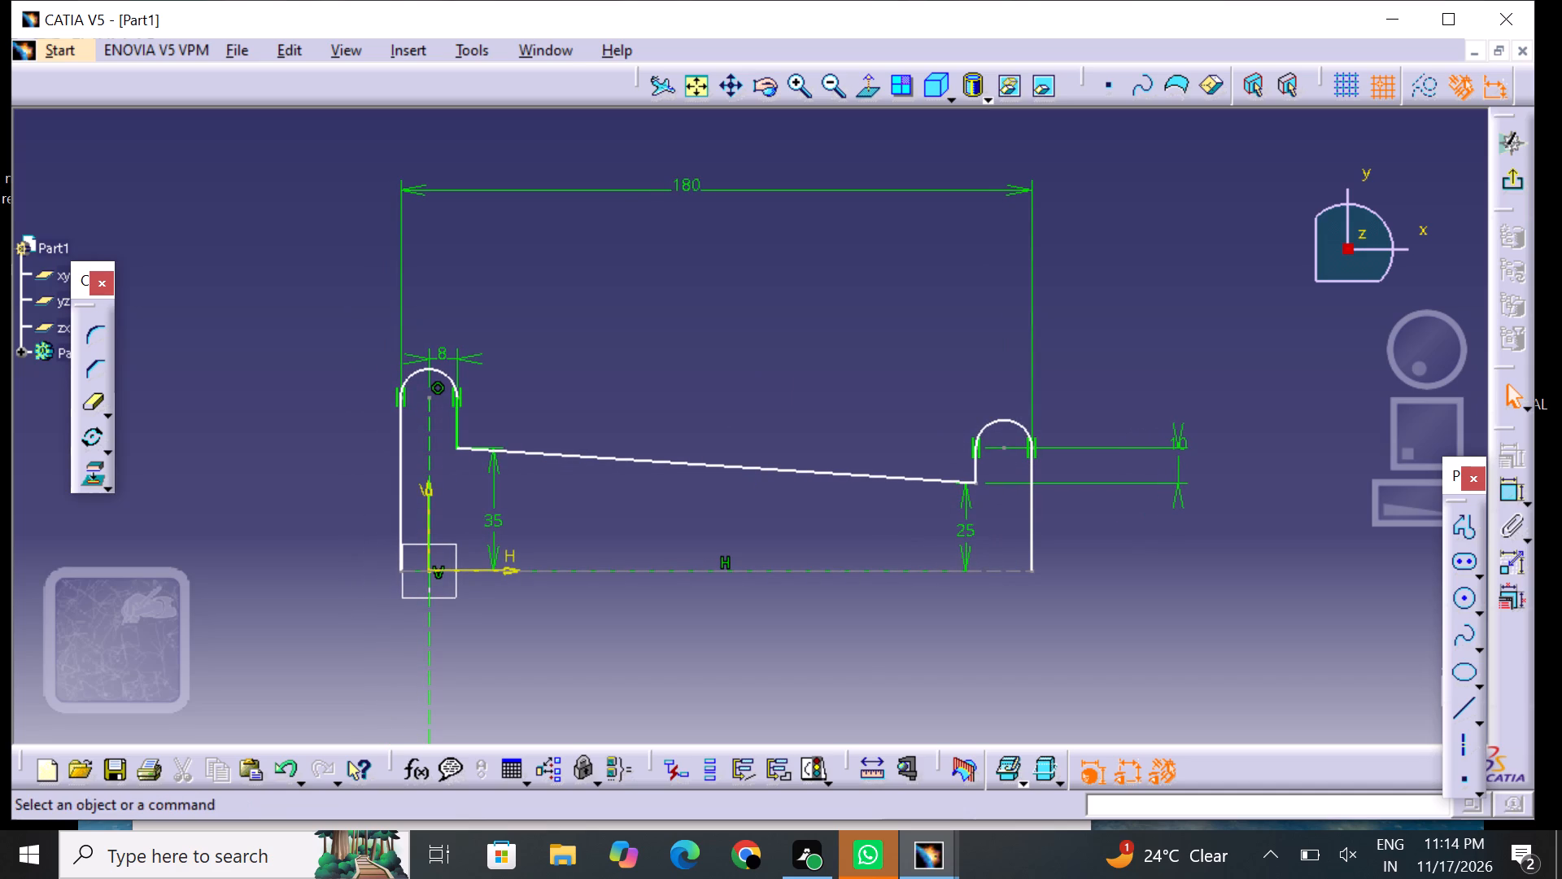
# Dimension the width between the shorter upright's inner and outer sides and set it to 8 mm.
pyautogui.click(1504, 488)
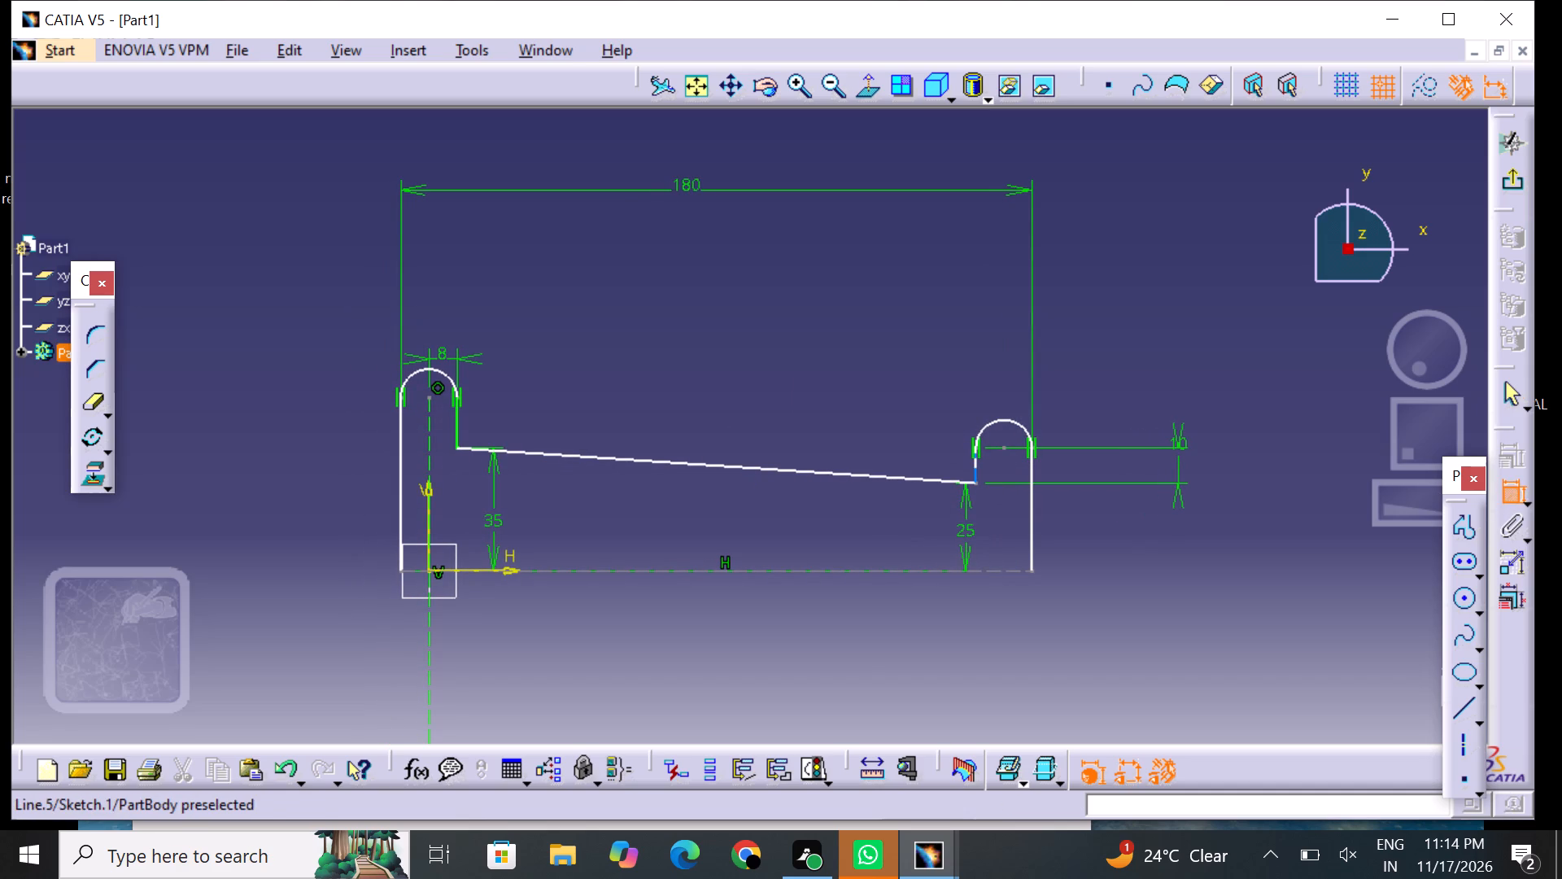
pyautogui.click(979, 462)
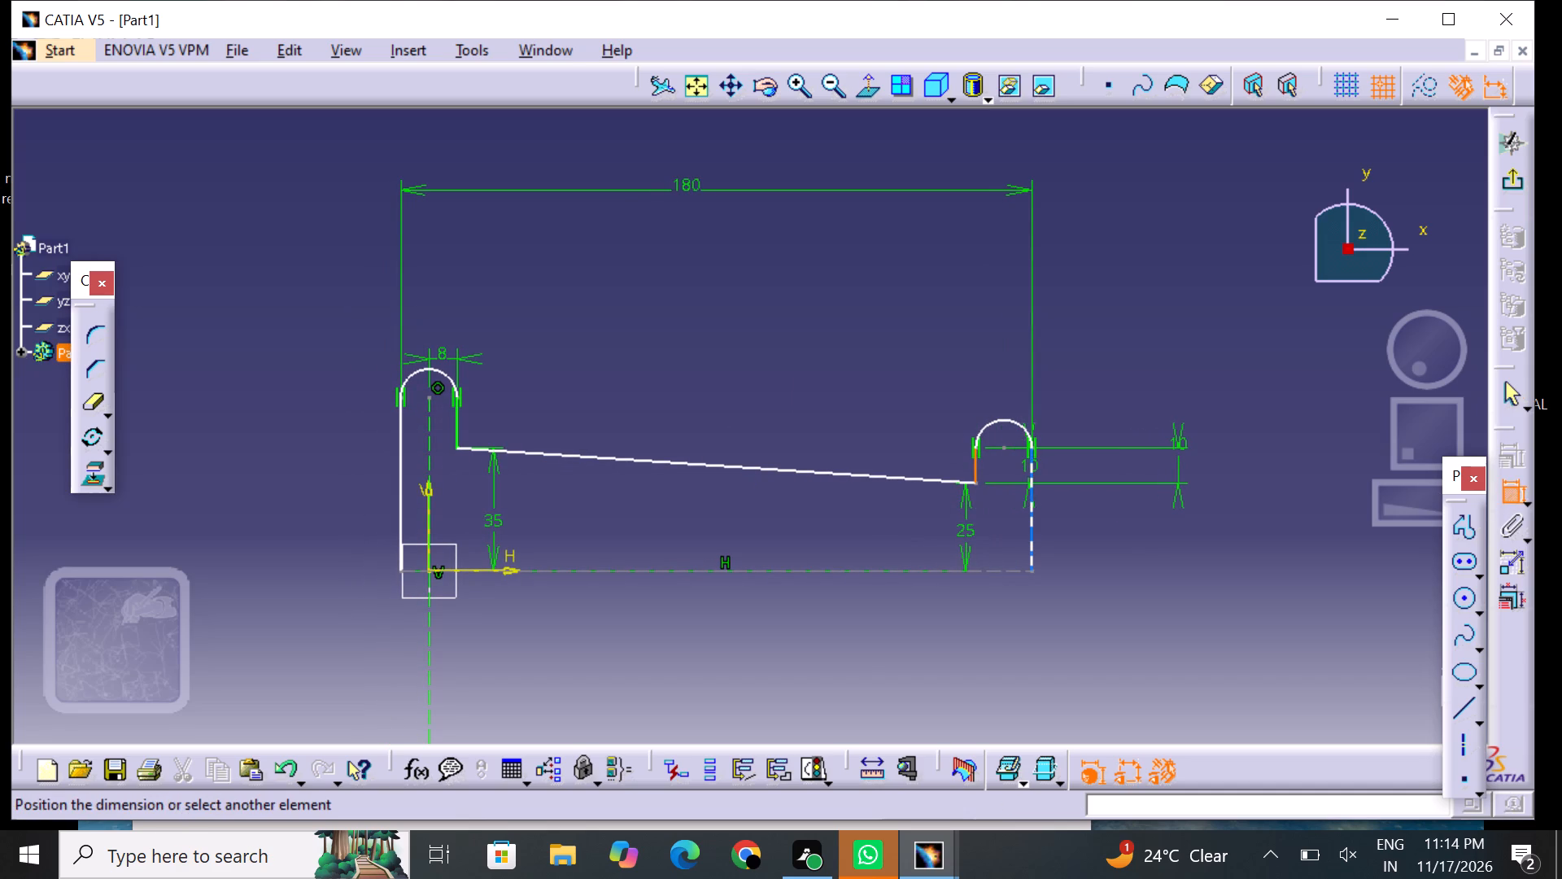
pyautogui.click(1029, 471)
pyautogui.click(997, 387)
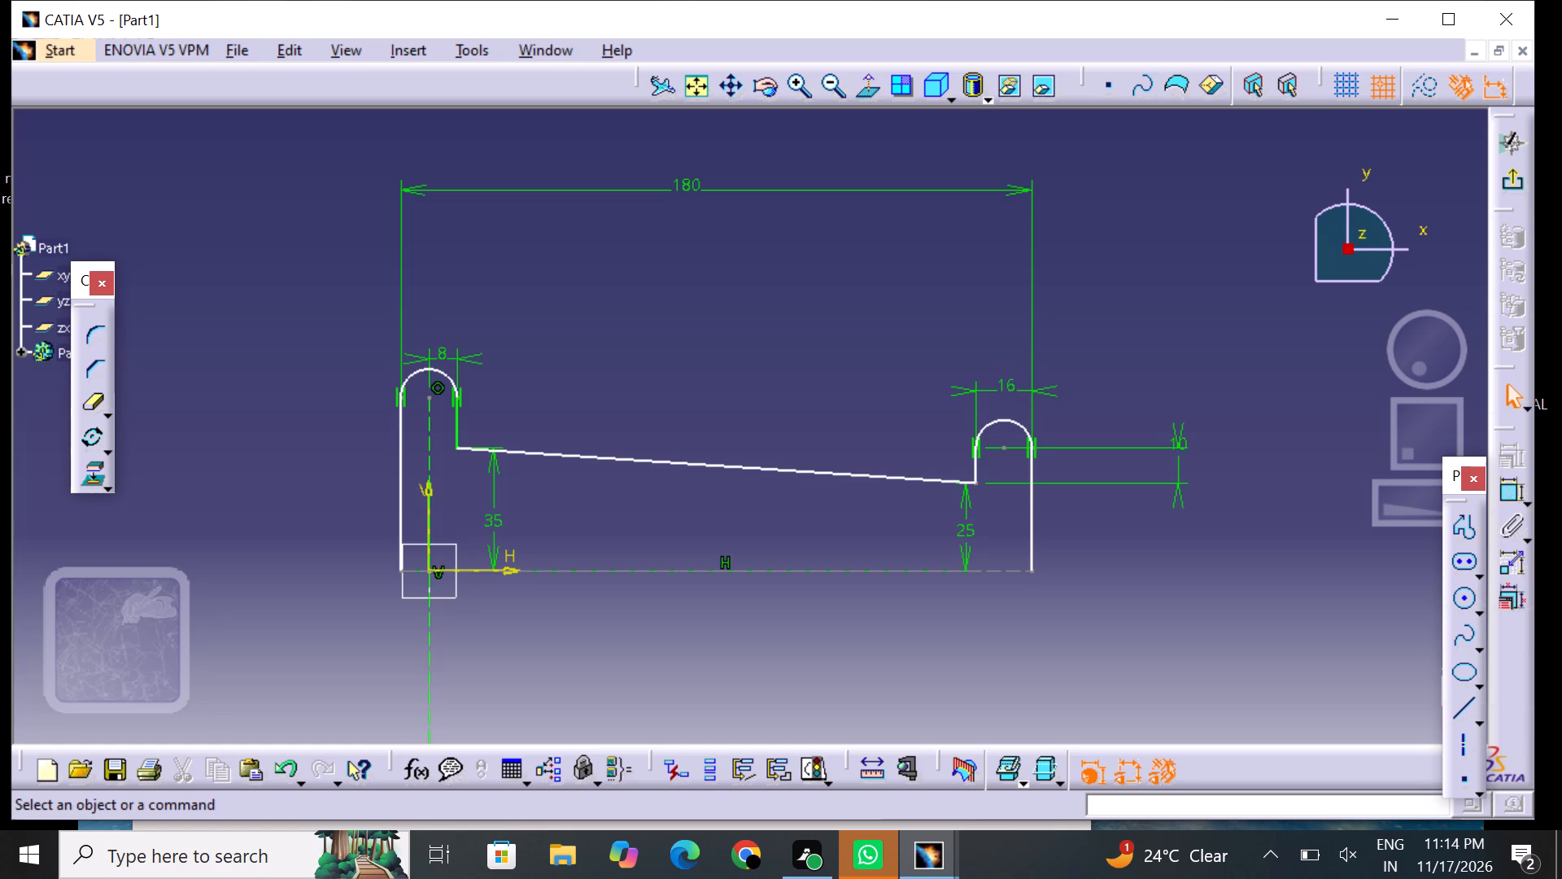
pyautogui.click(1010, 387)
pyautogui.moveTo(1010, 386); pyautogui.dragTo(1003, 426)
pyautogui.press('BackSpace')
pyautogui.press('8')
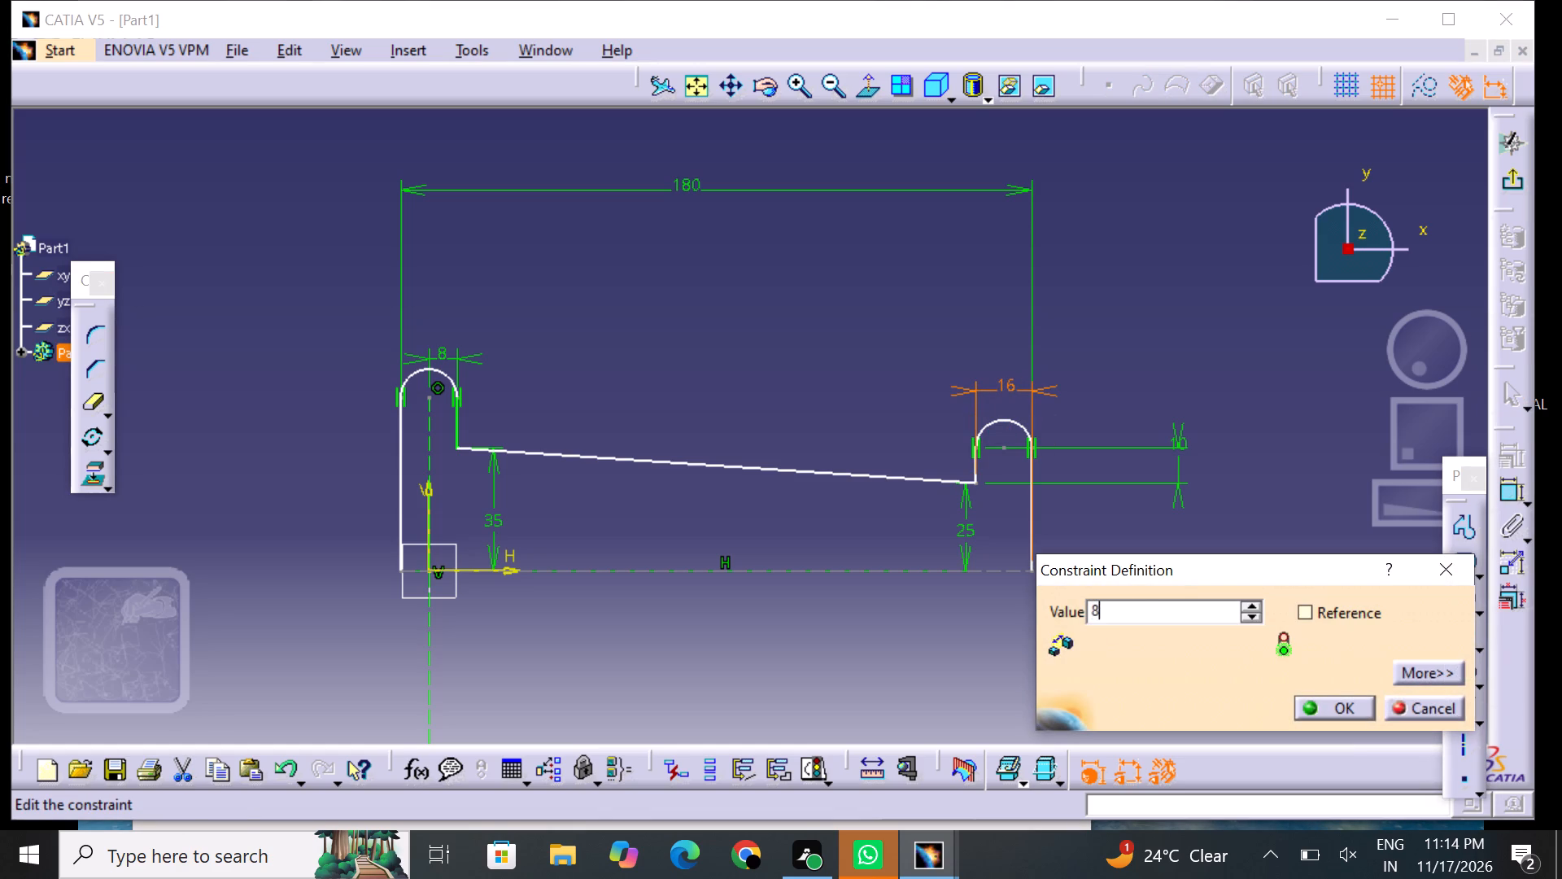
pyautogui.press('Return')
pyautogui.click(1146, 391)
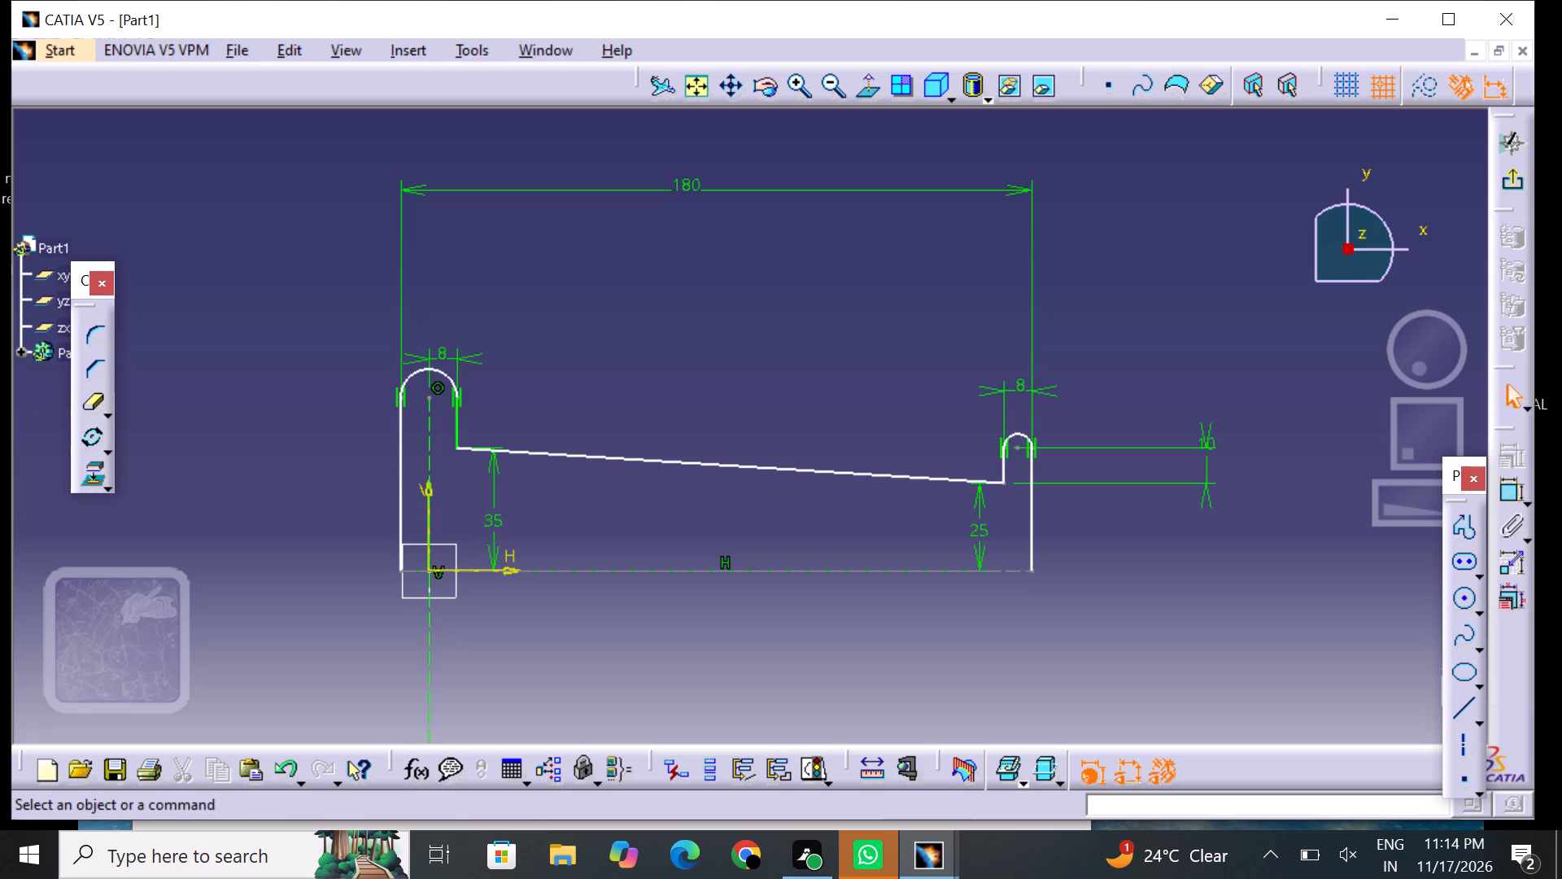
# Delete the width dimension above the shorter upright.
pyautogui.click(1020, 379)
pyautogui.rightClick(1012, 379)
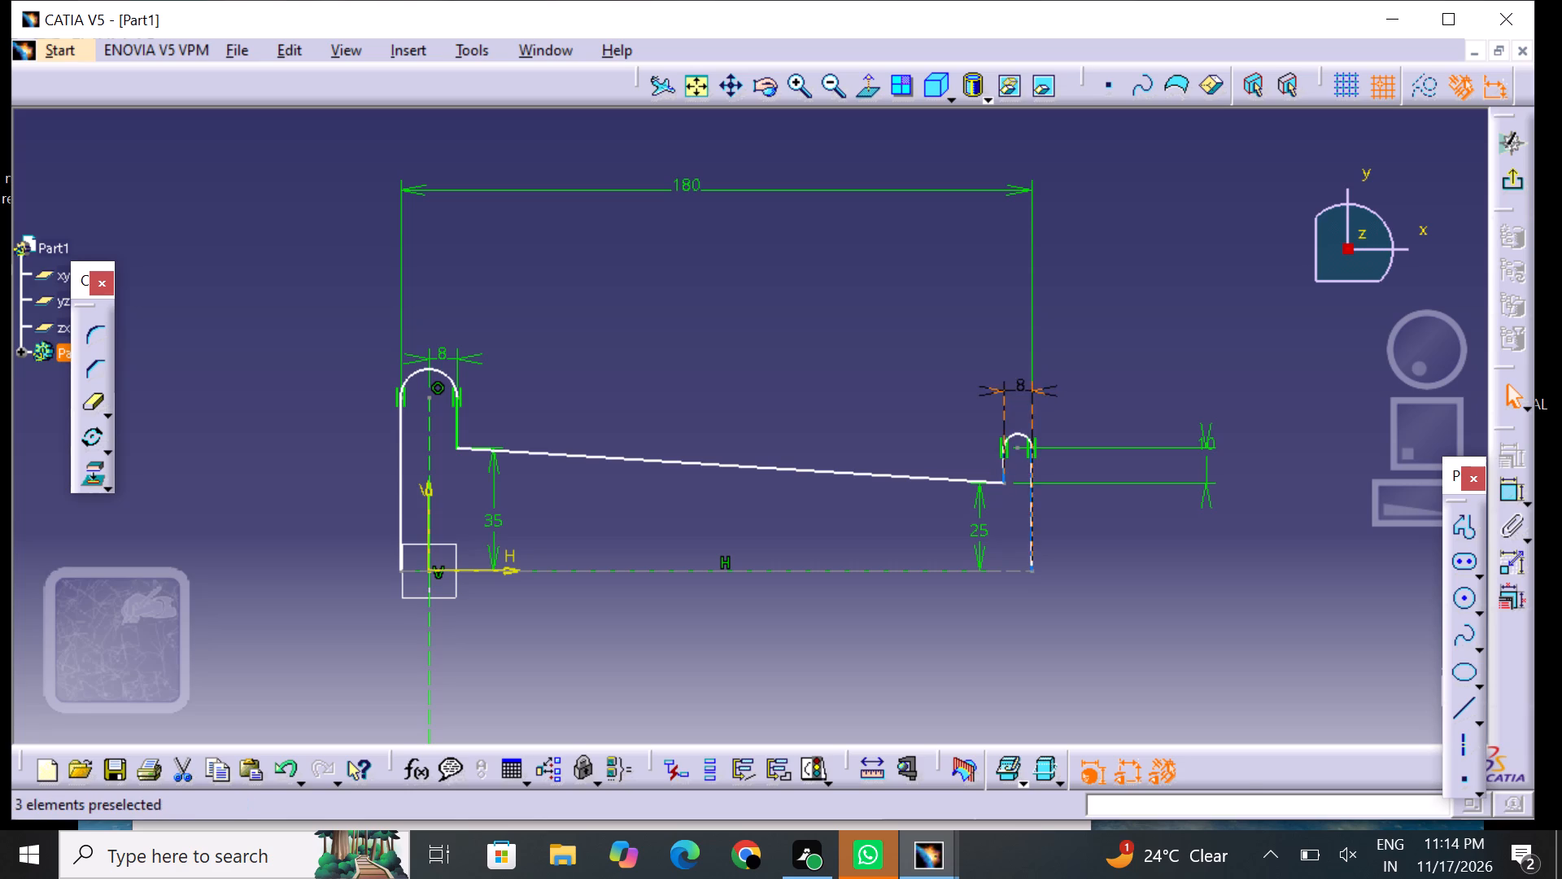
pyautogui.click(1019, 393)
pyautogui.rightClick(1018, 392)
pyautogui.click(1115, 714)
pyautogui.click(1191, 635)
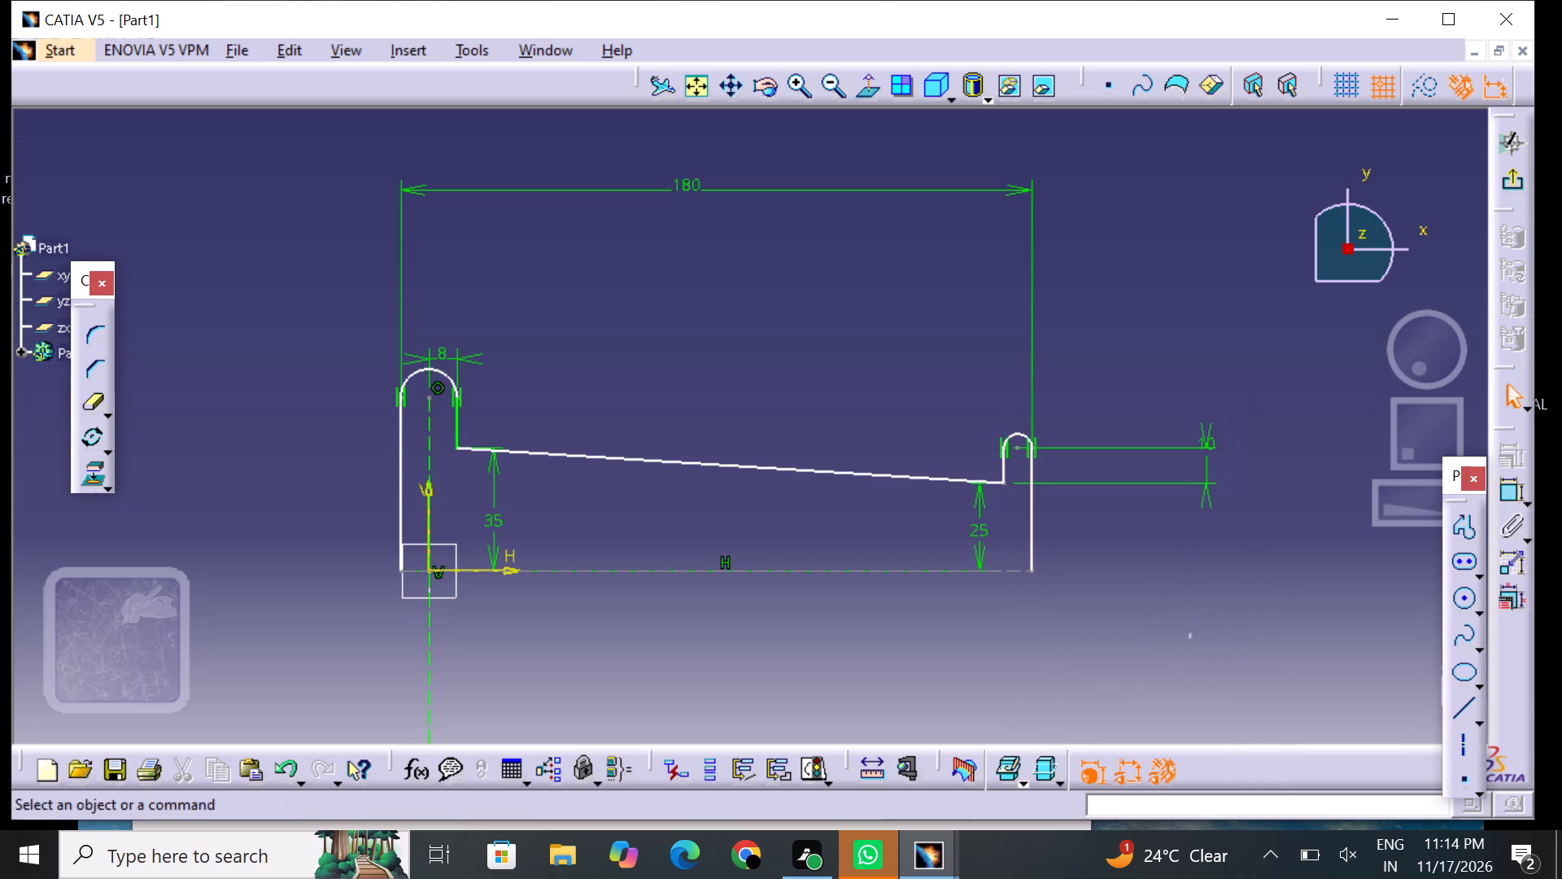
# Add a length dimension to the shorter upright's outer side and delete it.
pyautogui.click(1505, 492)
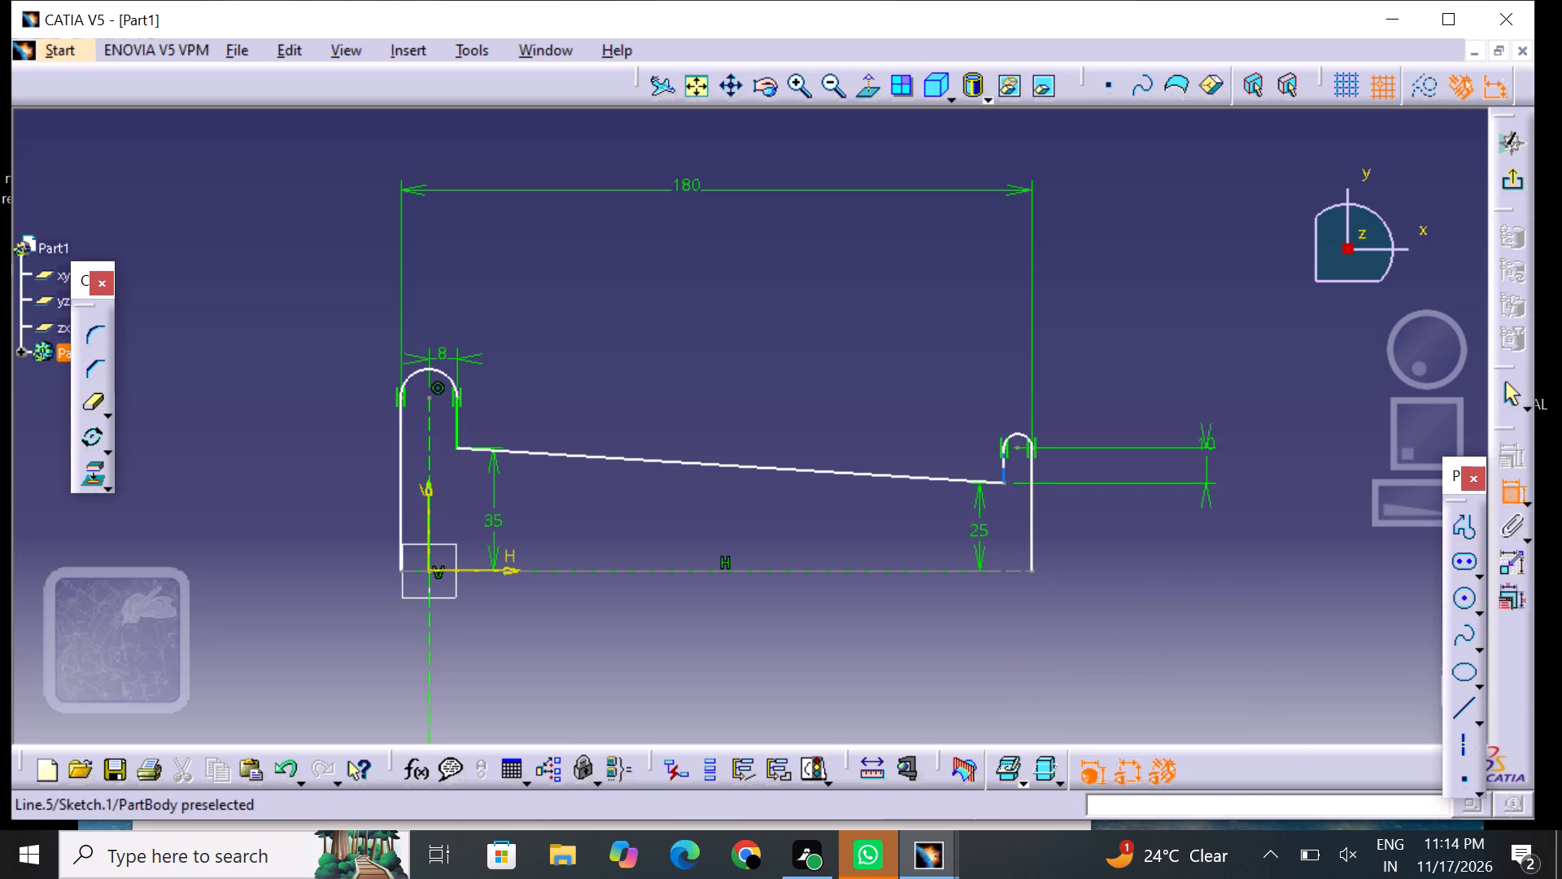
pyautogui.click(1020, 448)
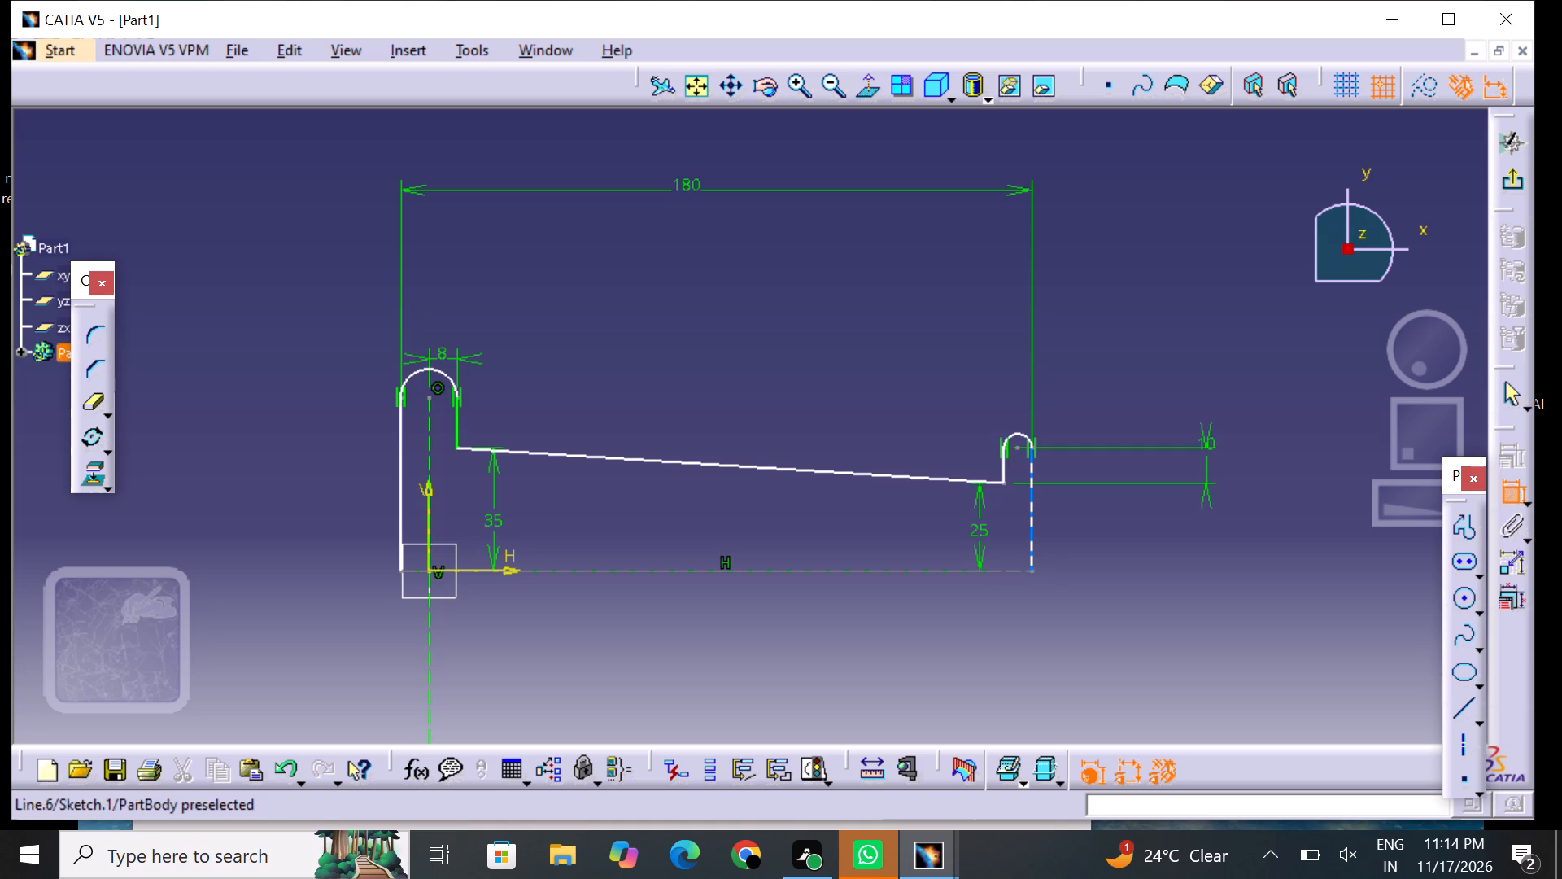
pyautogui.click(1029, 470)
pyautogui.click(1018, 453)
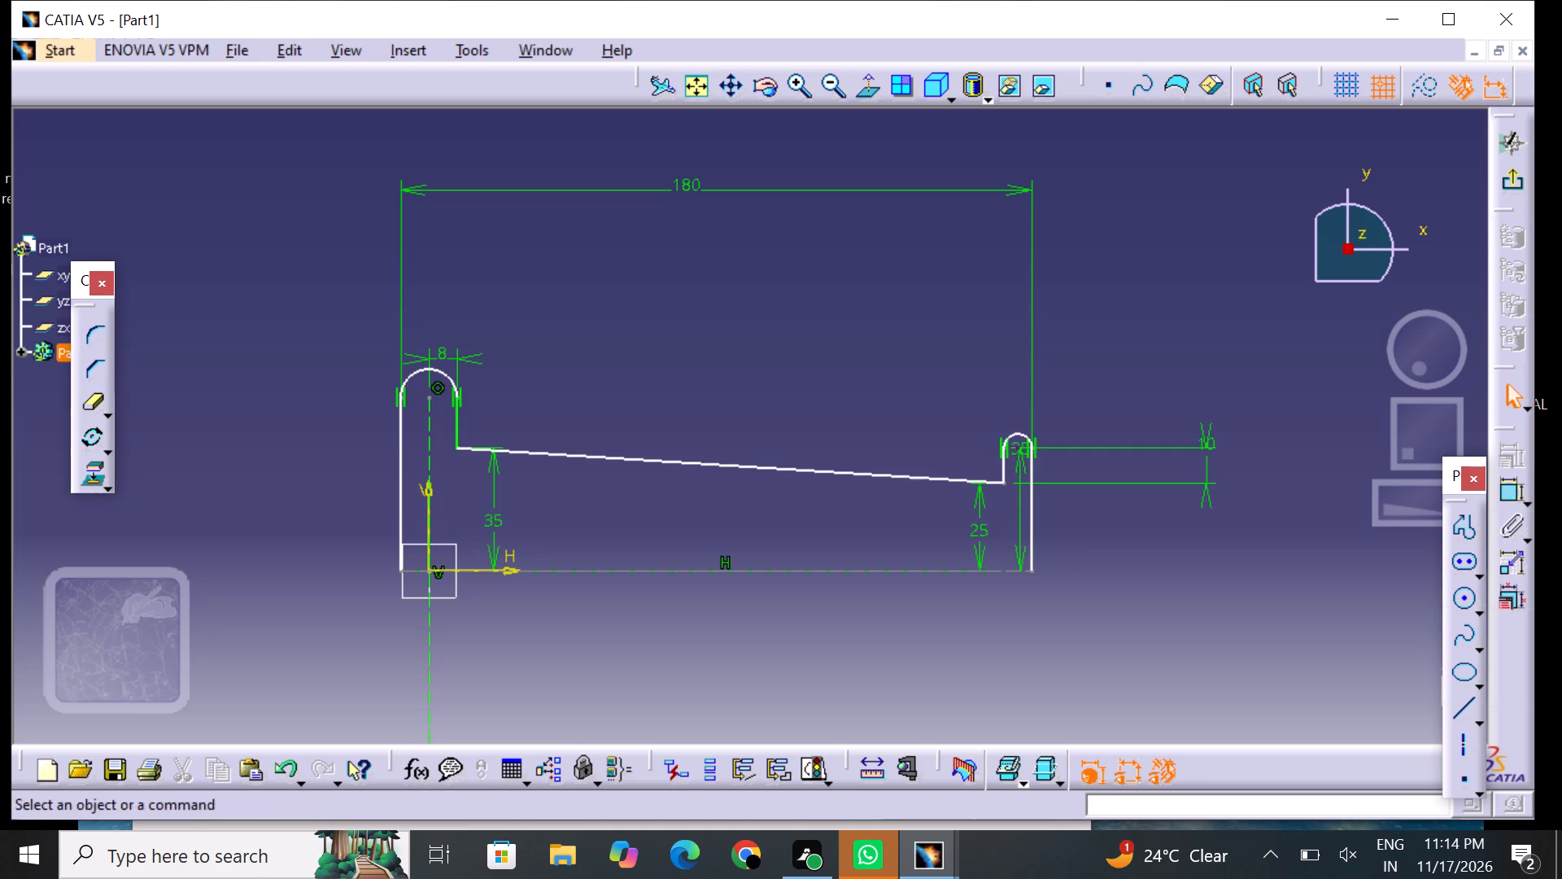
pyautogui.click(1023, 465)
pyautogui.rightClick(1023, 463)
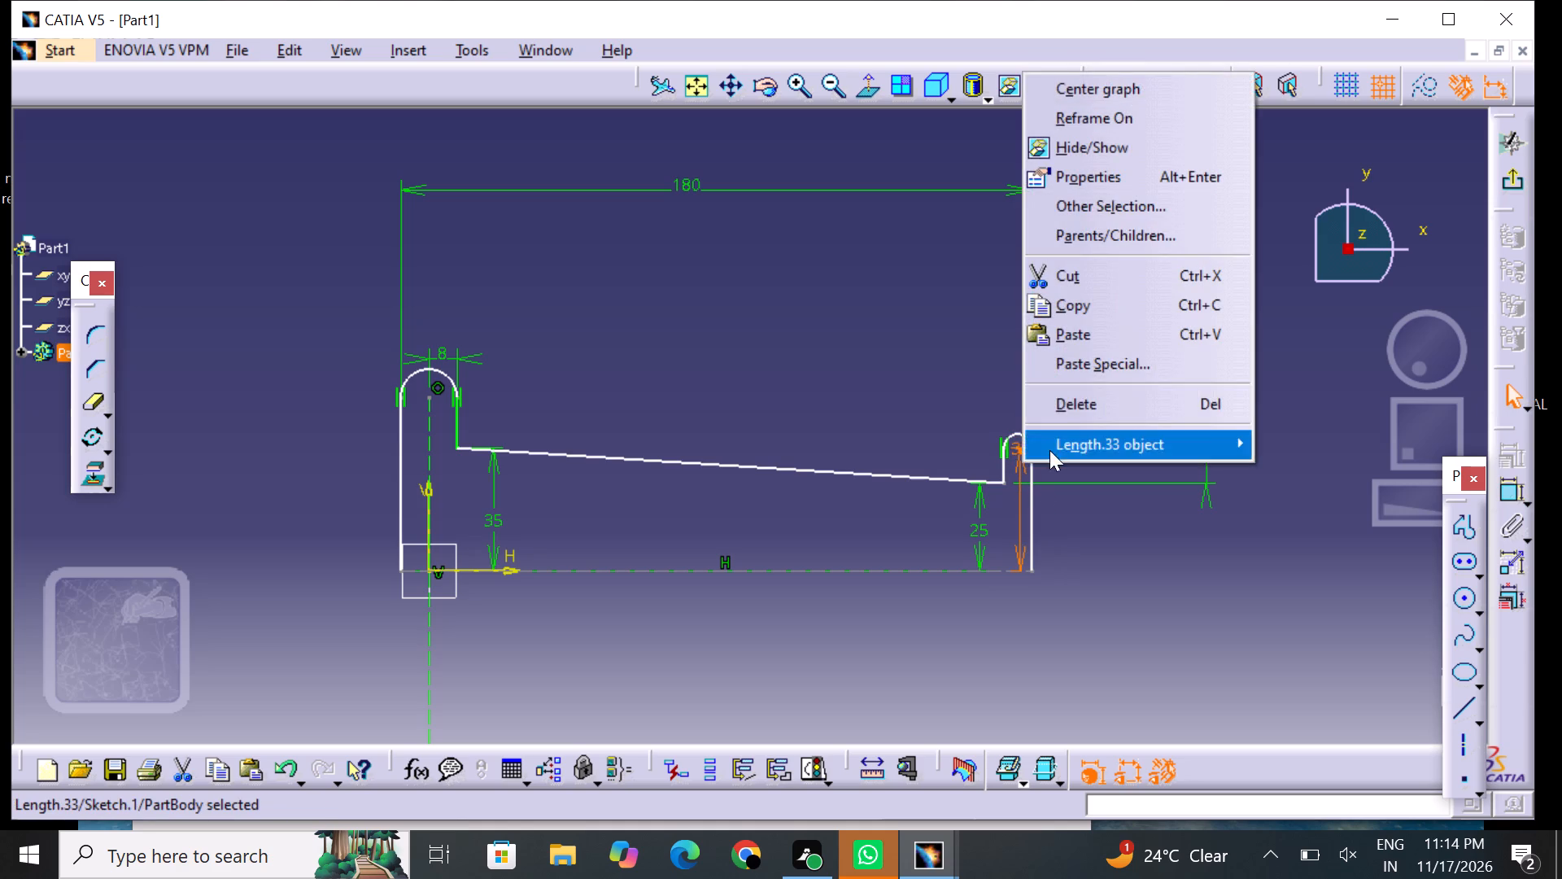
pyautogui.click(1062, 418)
# Dimension the offset from the shorter upright's arc centre to its outer side and set it to 8 mm.
pyautogui.click(1504, 491)
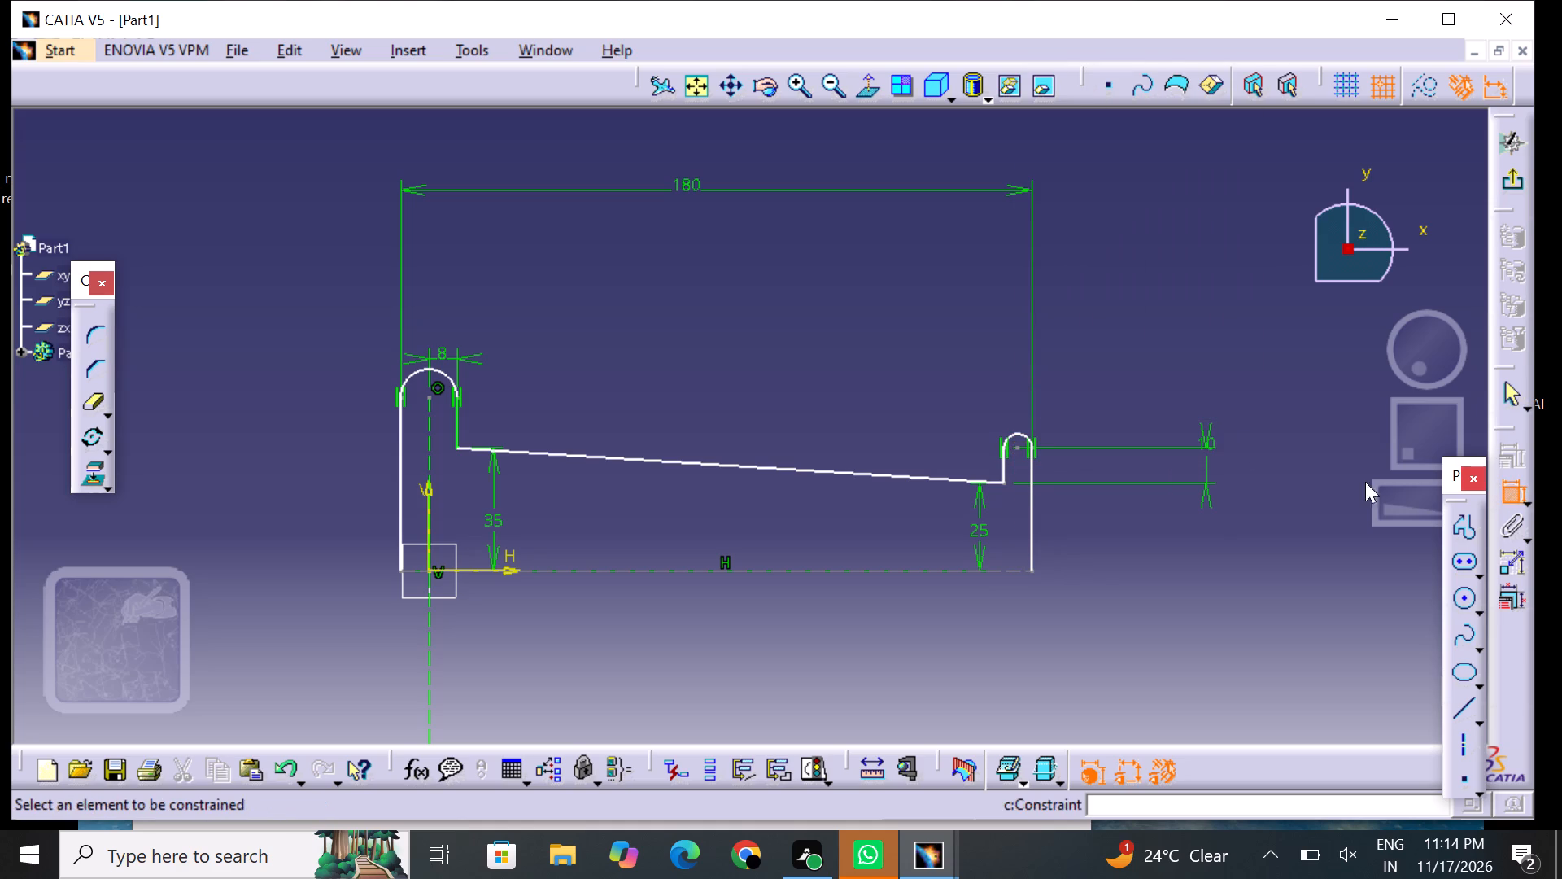
pyautogui.click(1019, 448)
pyautogui.click(1032, 463)
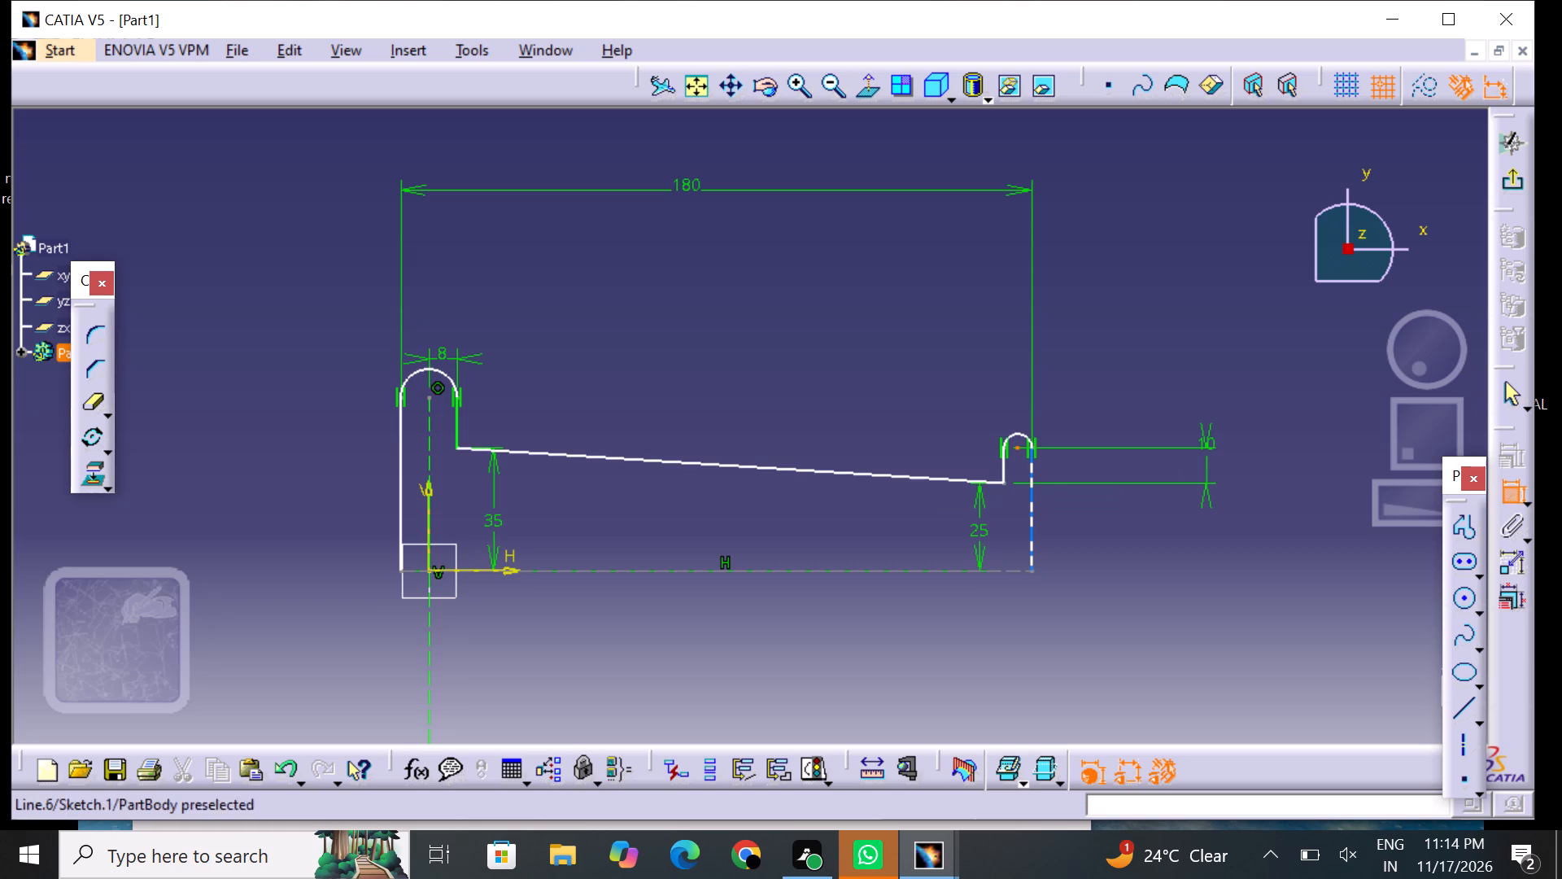
pyautogui.click(1024, 597)
pyautogui.doubleClick(1025, 596)
pyautogui.press('BackSpace')
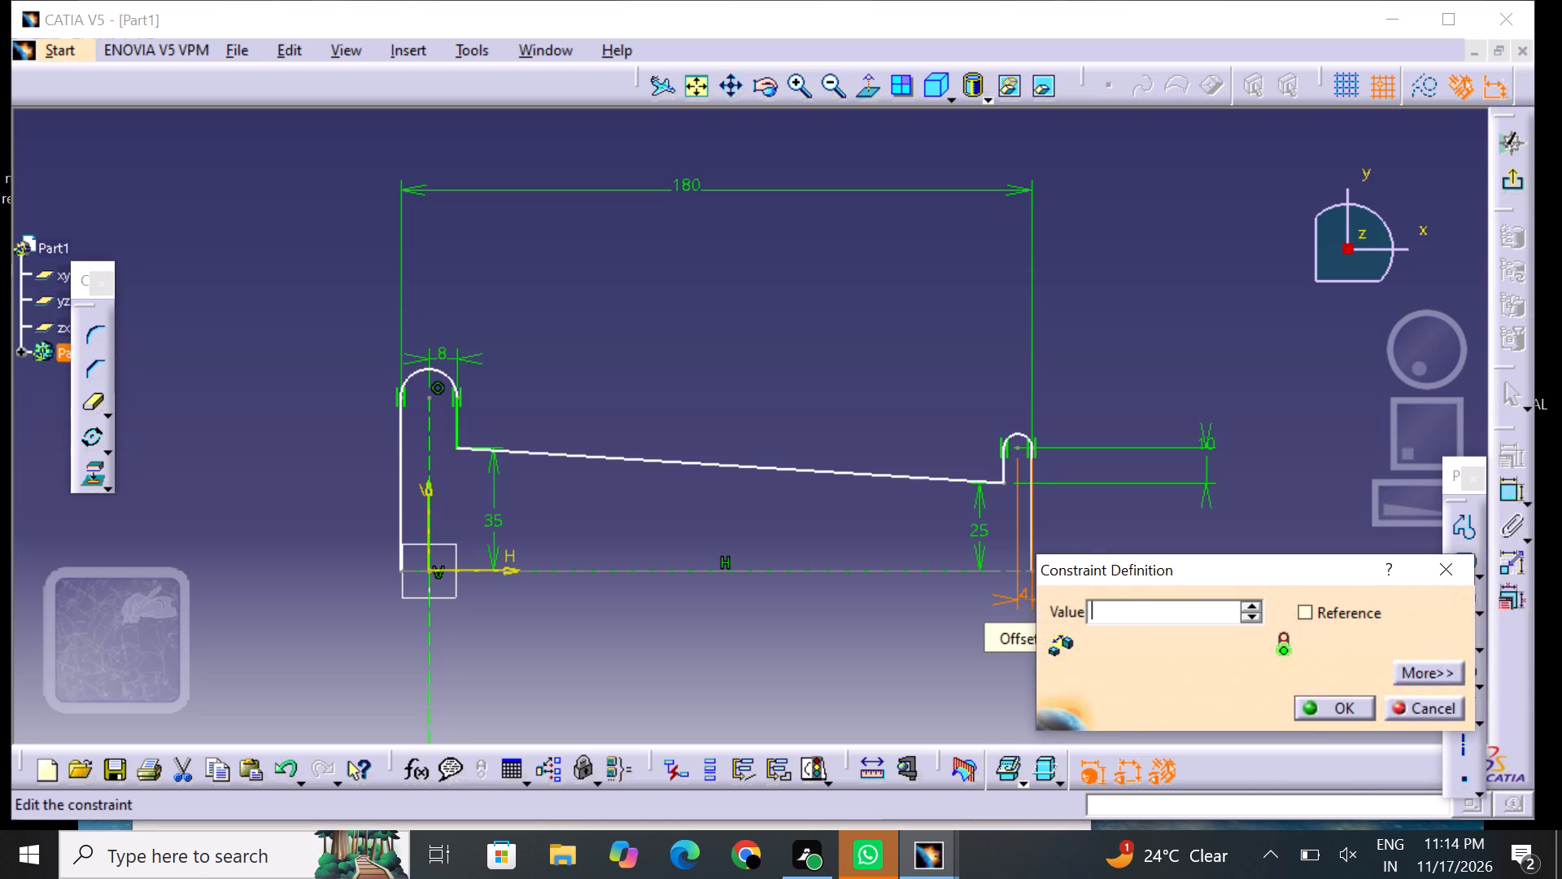
pyautogui.press('8')
pyautogui.press('Return')
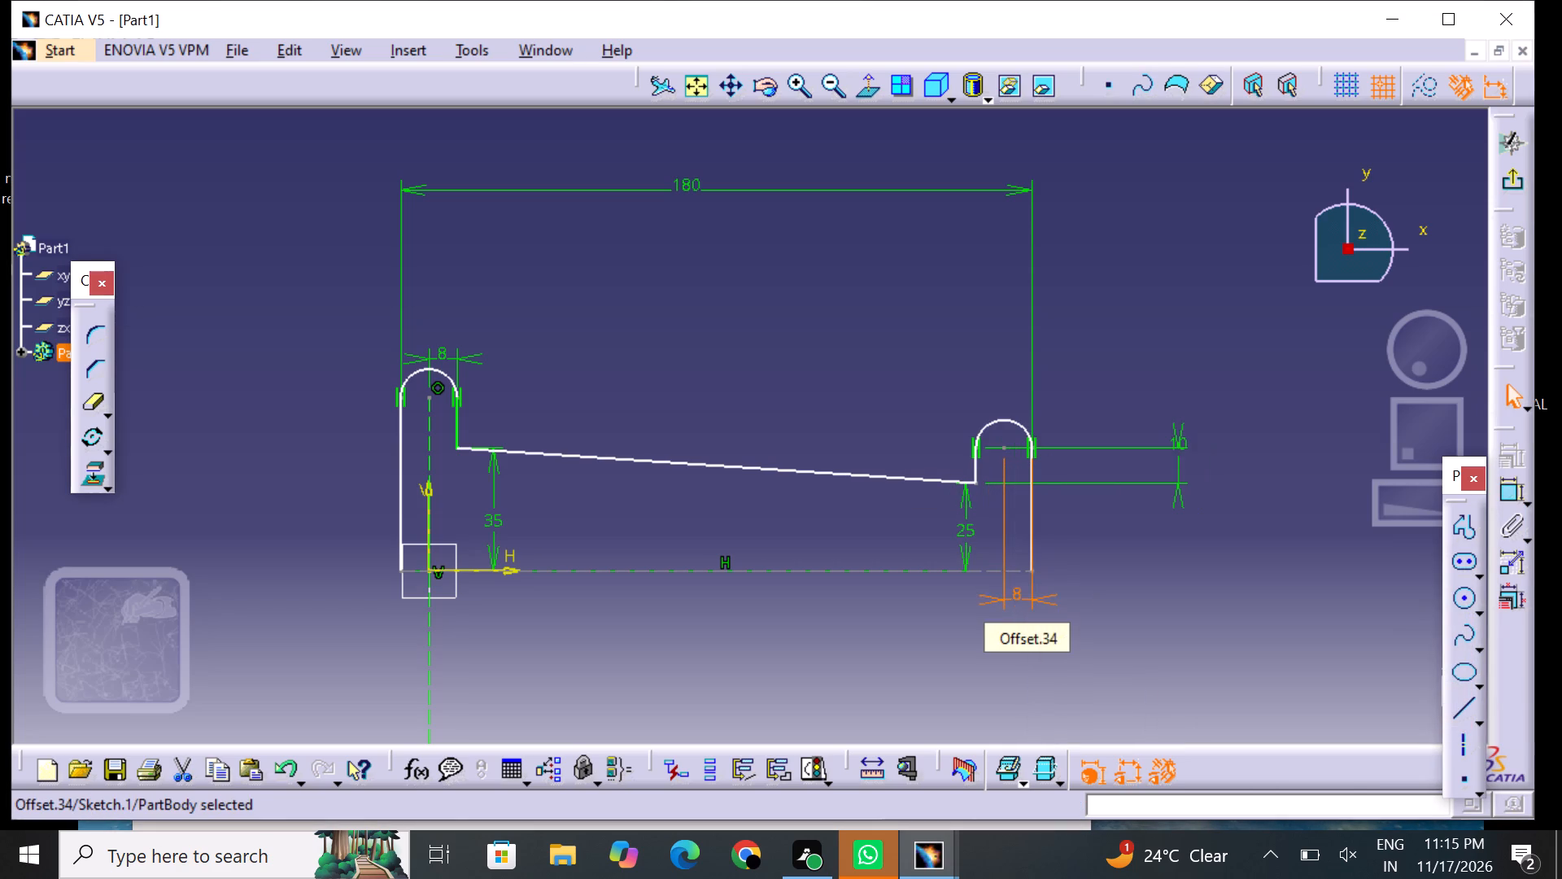
# Delete the horizontal axis line running between the bases of the two uprights.
pyautogui.click(1094, 593)
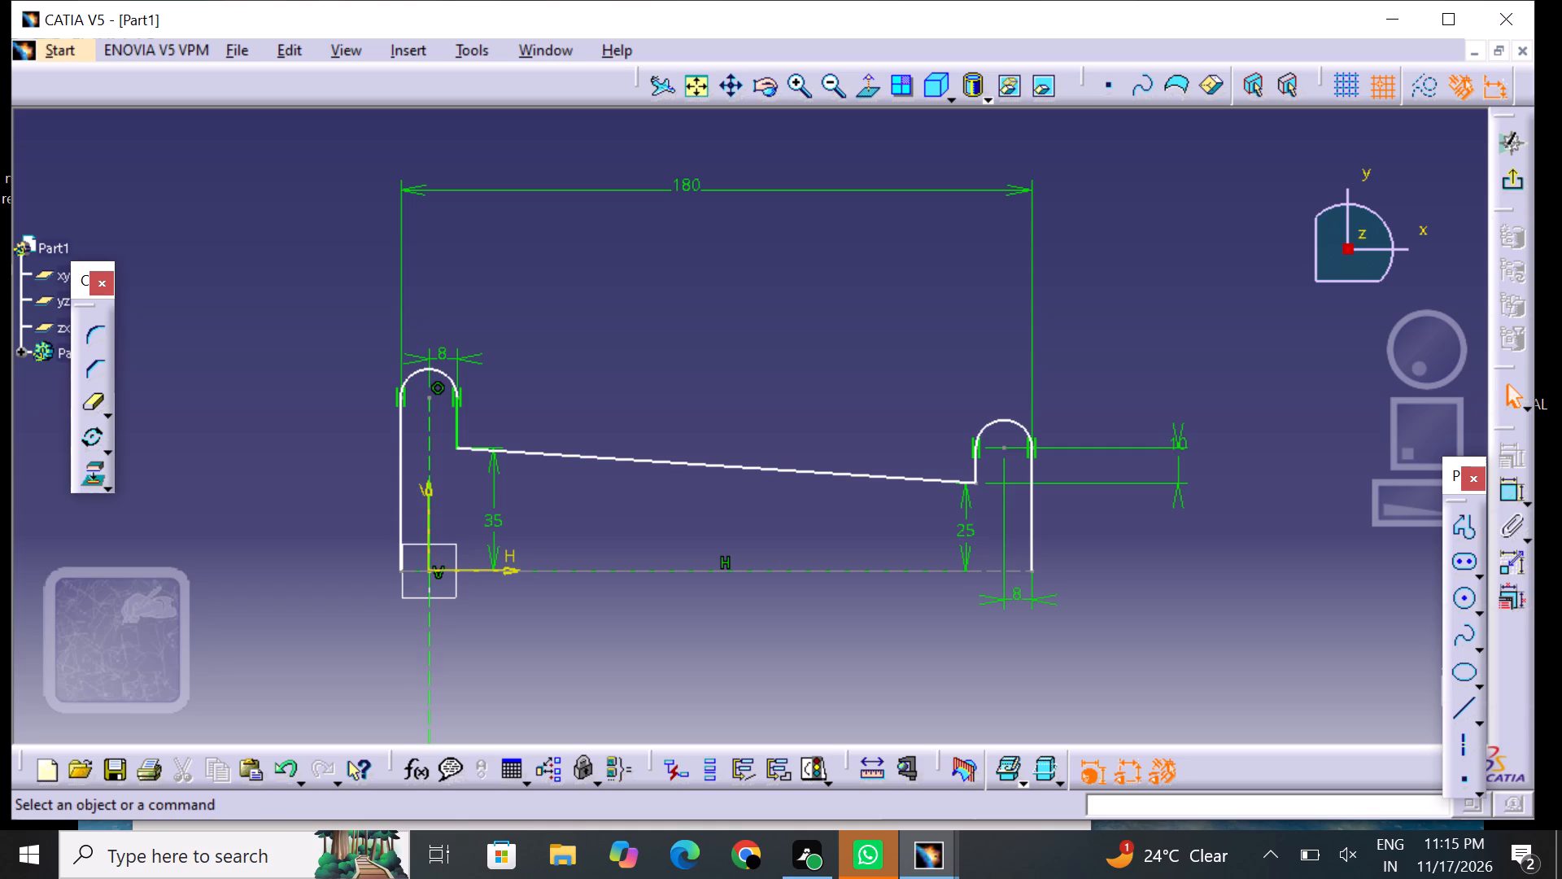
pyautogui.moveTo(578, 635); pyautogui.dragTo(591, 615, button='middle')
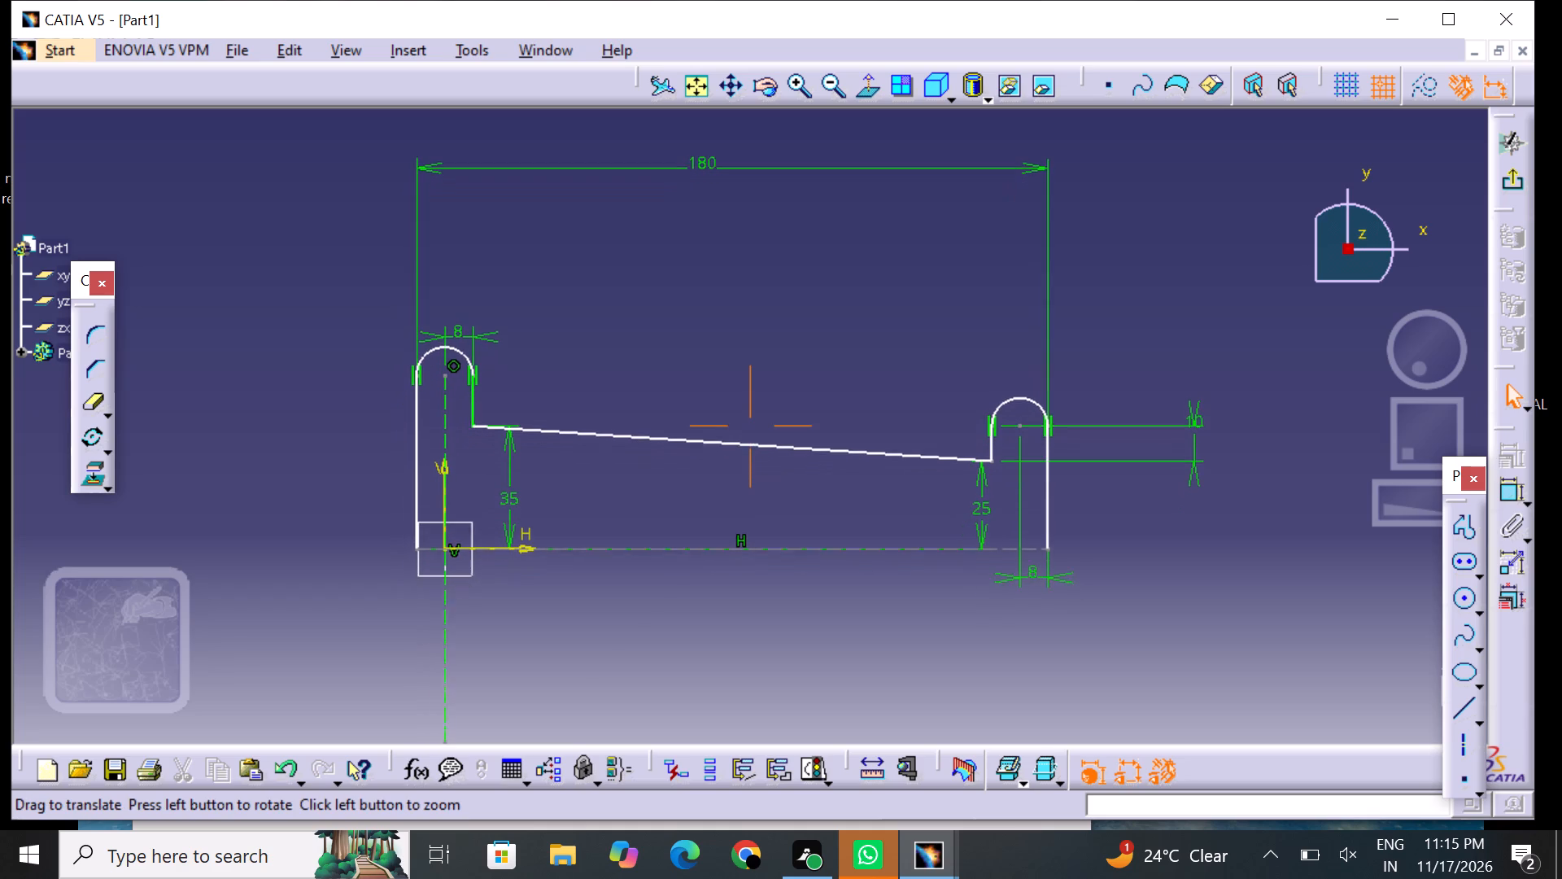
pyautogui.moveTo(591, 615); pyautogui.dragTo(568, 598, button='middle')
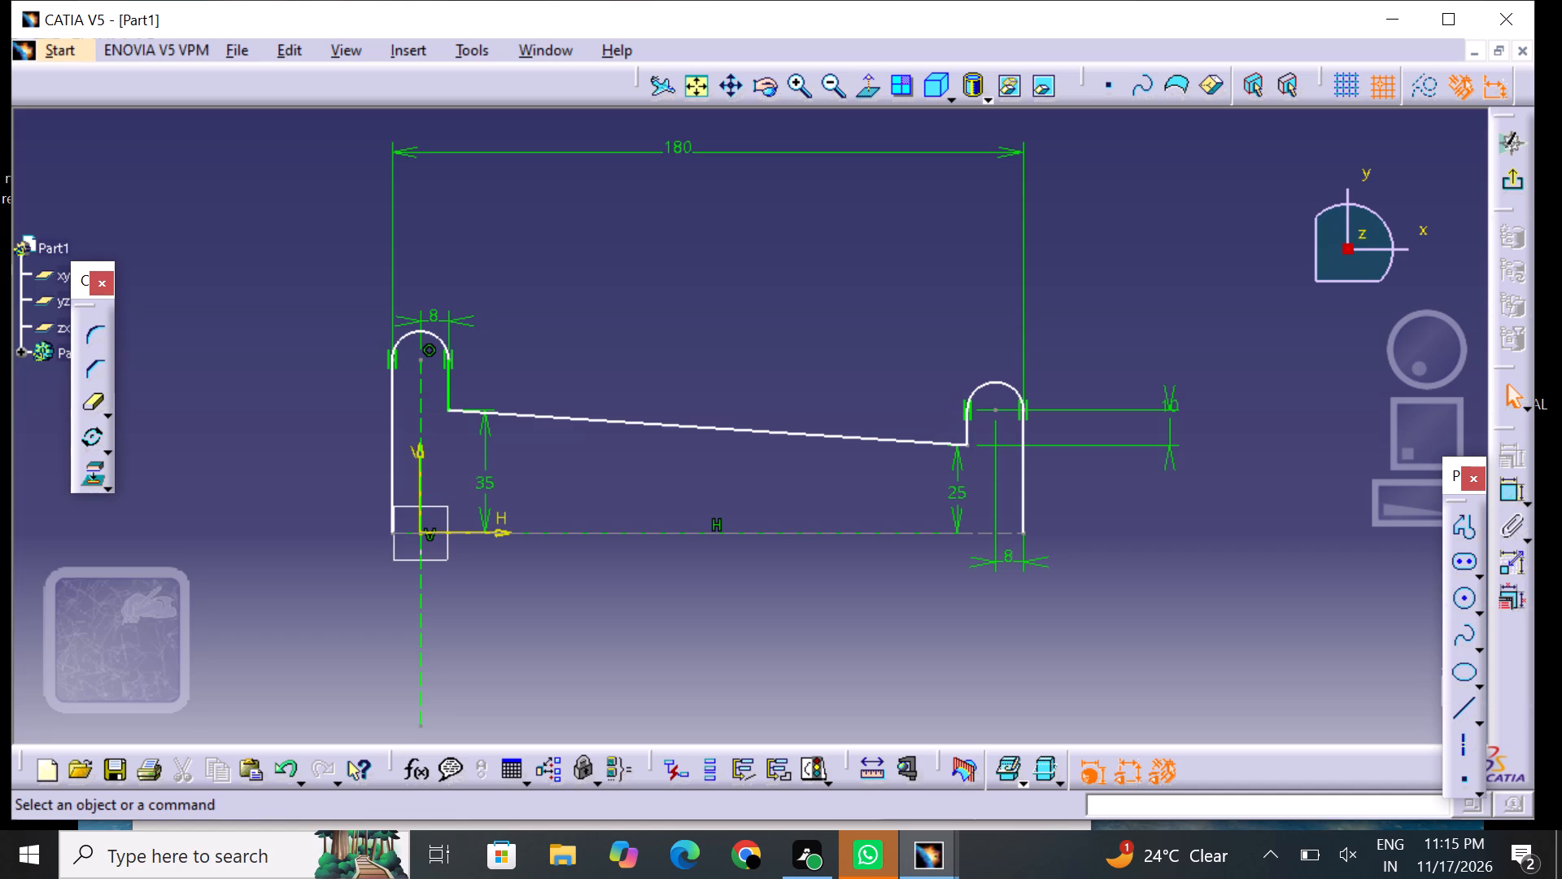
pyautogui.click(1019, 530)
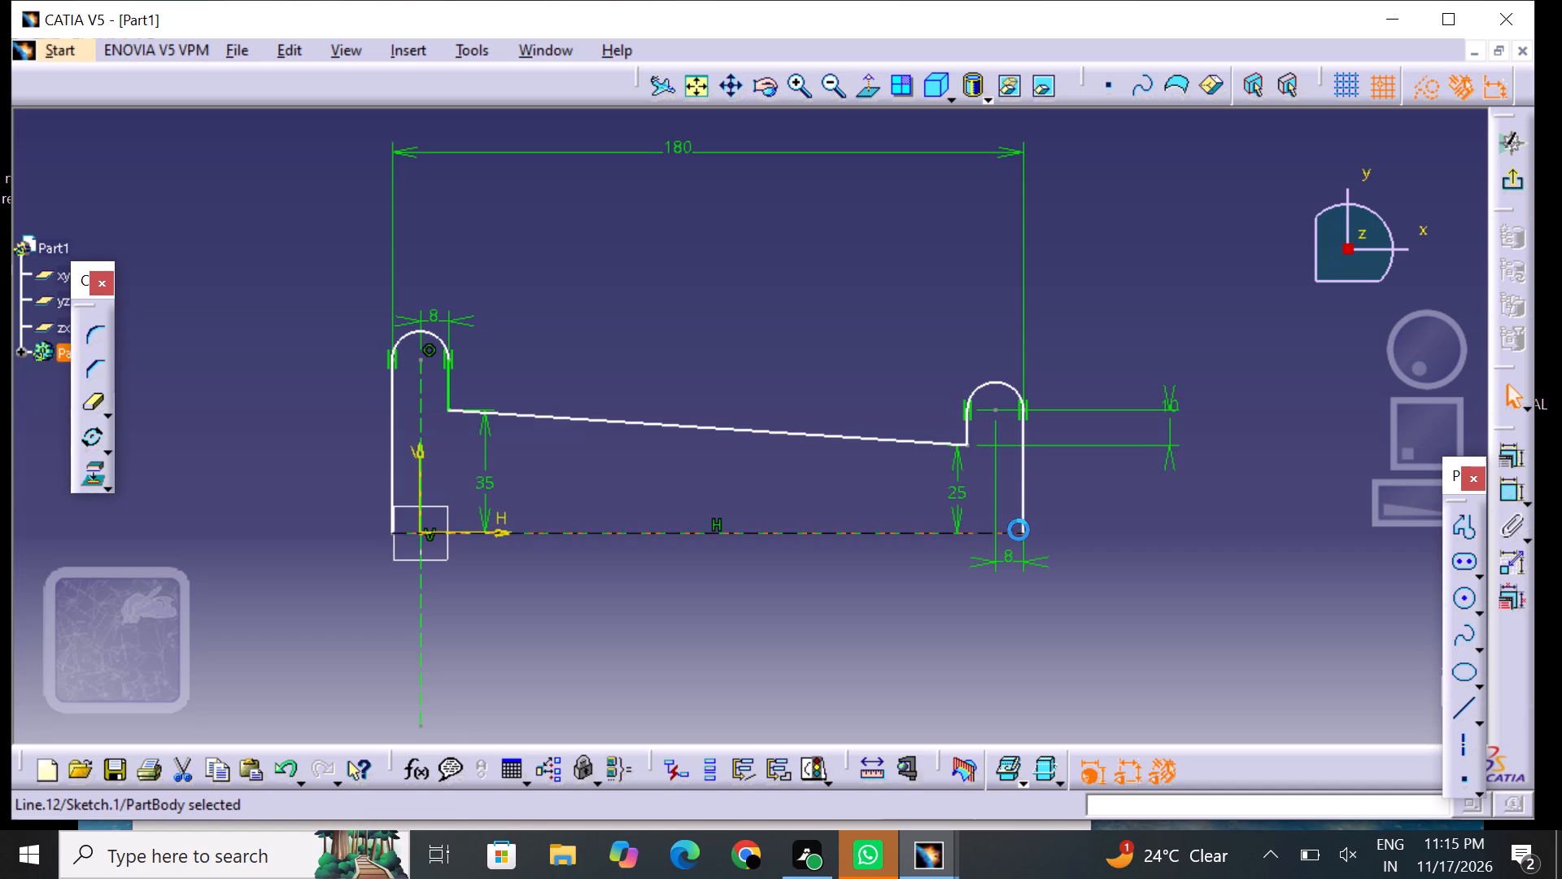
pyautogui.rightClick(1019, 530)
pyautogui.click(1072, 463)
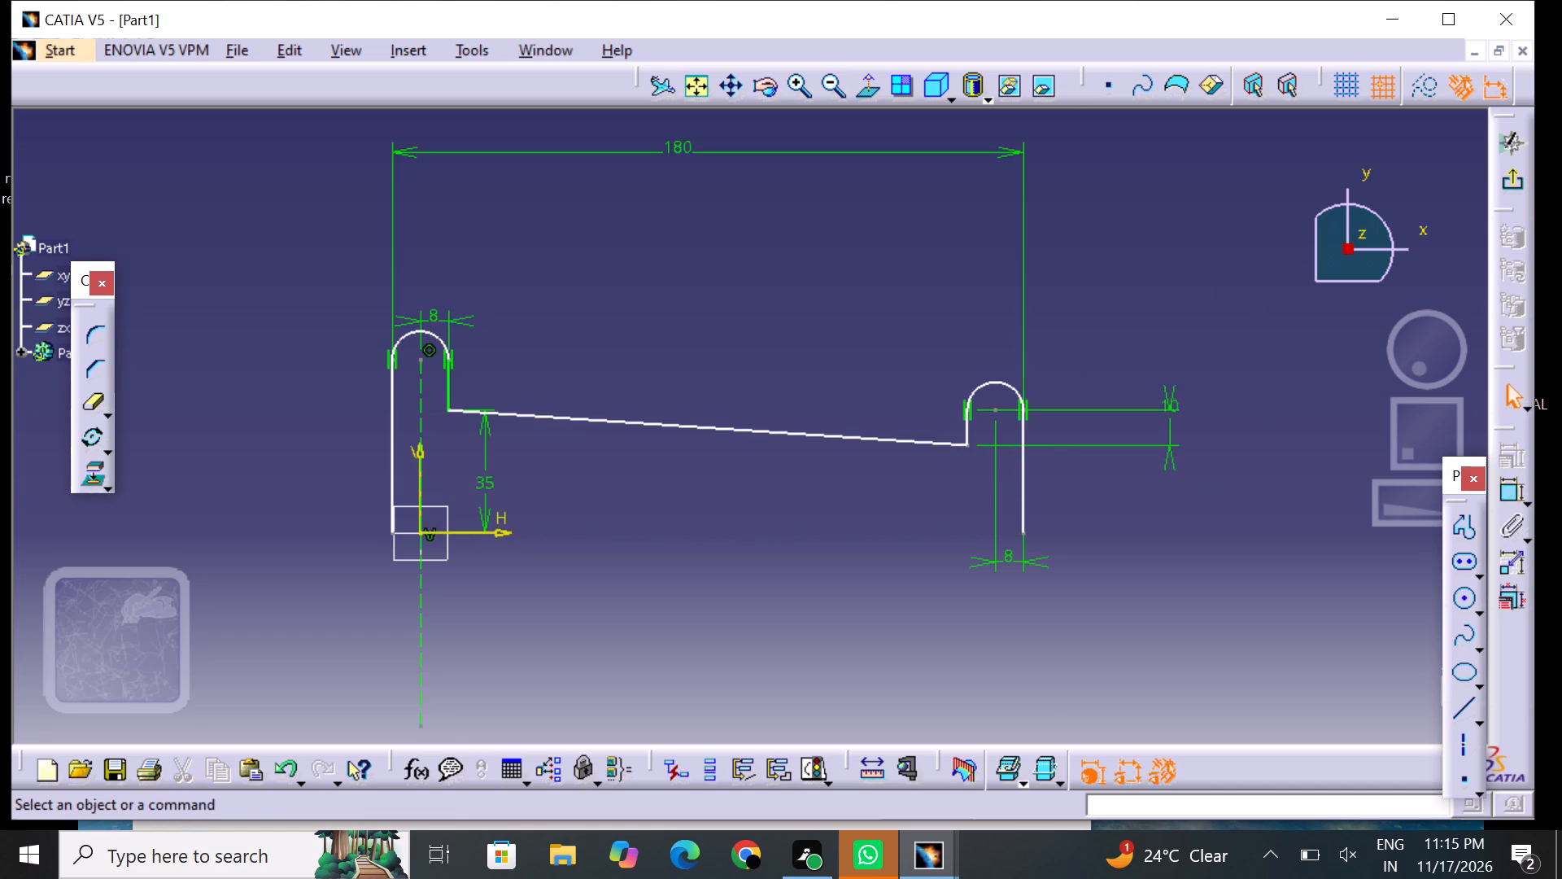
# Replace the taller upright's outer side with a new profile line from the arc's end to H -8 mm, V 0 mm.
pyautogui.click(392, 522)
pyautogui.rightClick(392, 522)
pyautogui.click(508, 460)
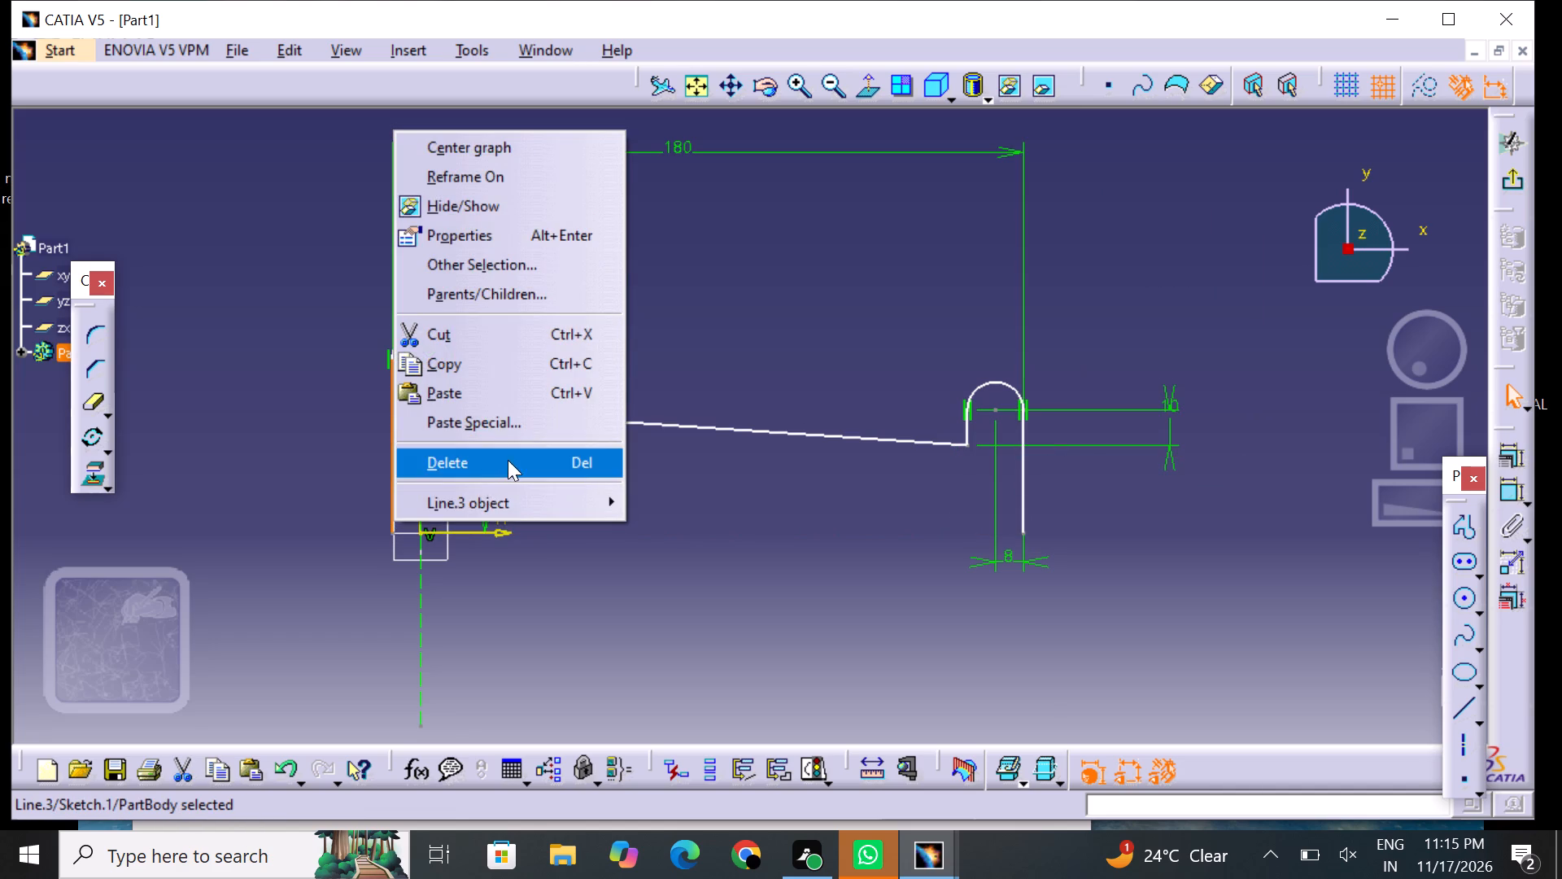
pyautogui.click(1472, 516)
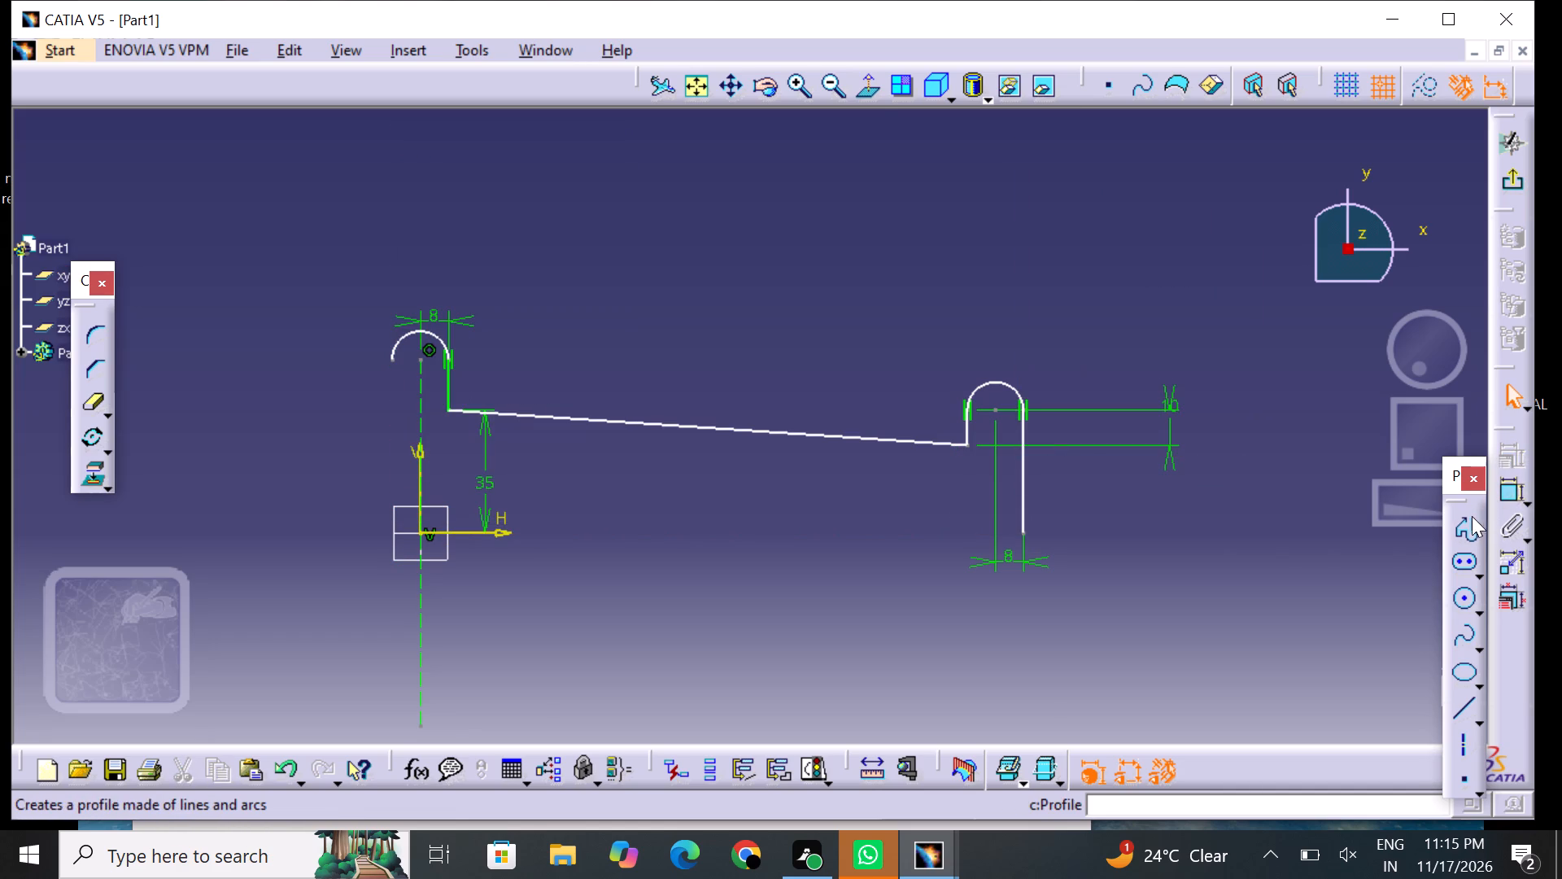
pyautogui.click(393, 367)
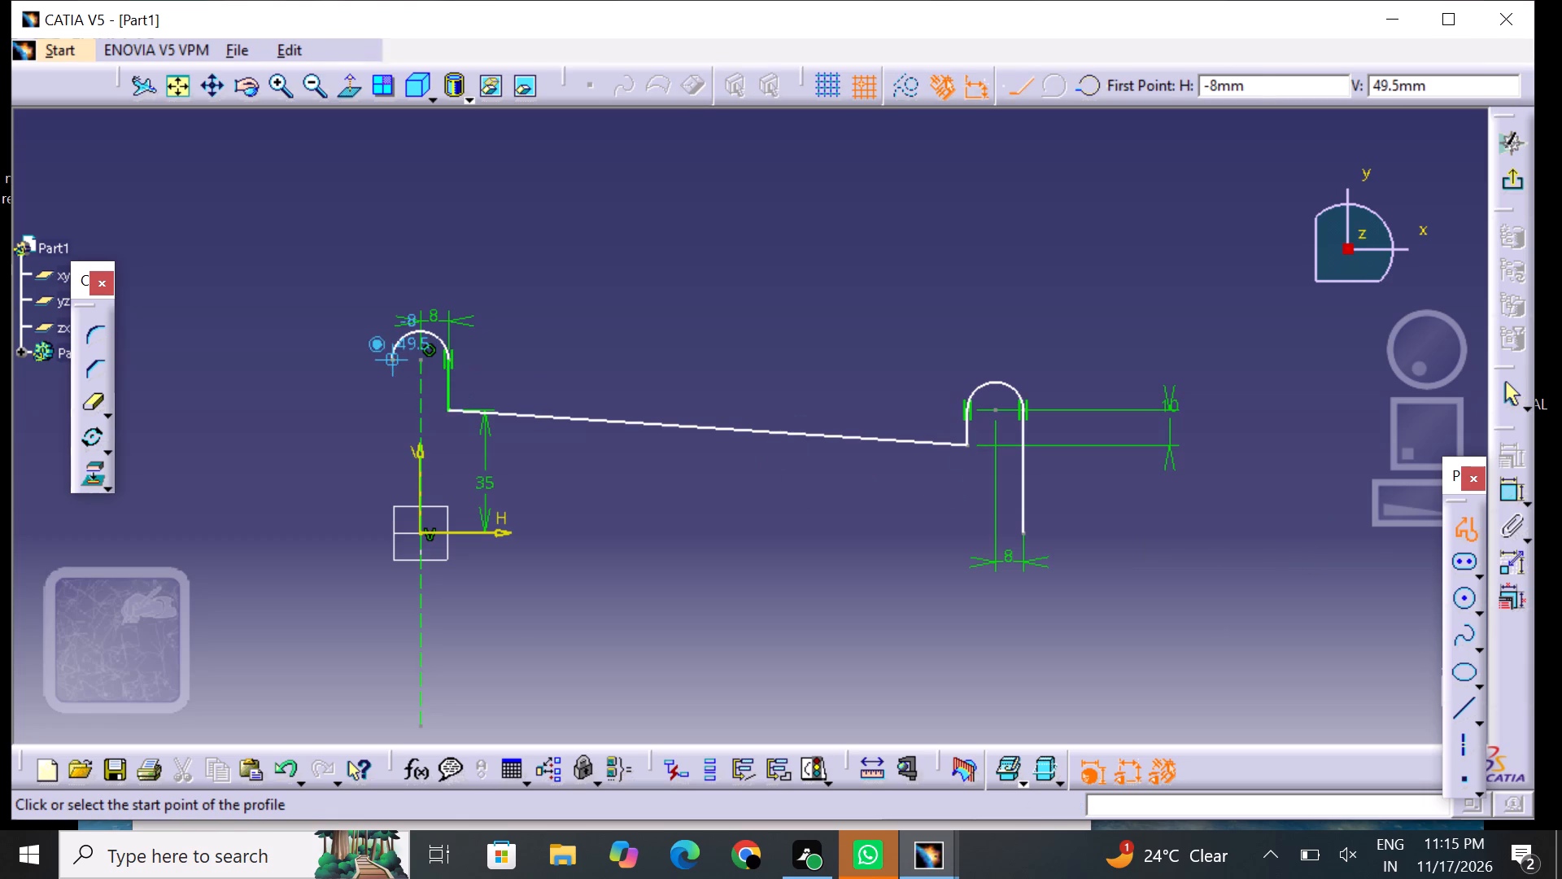
pyautogui.click(389, 530)
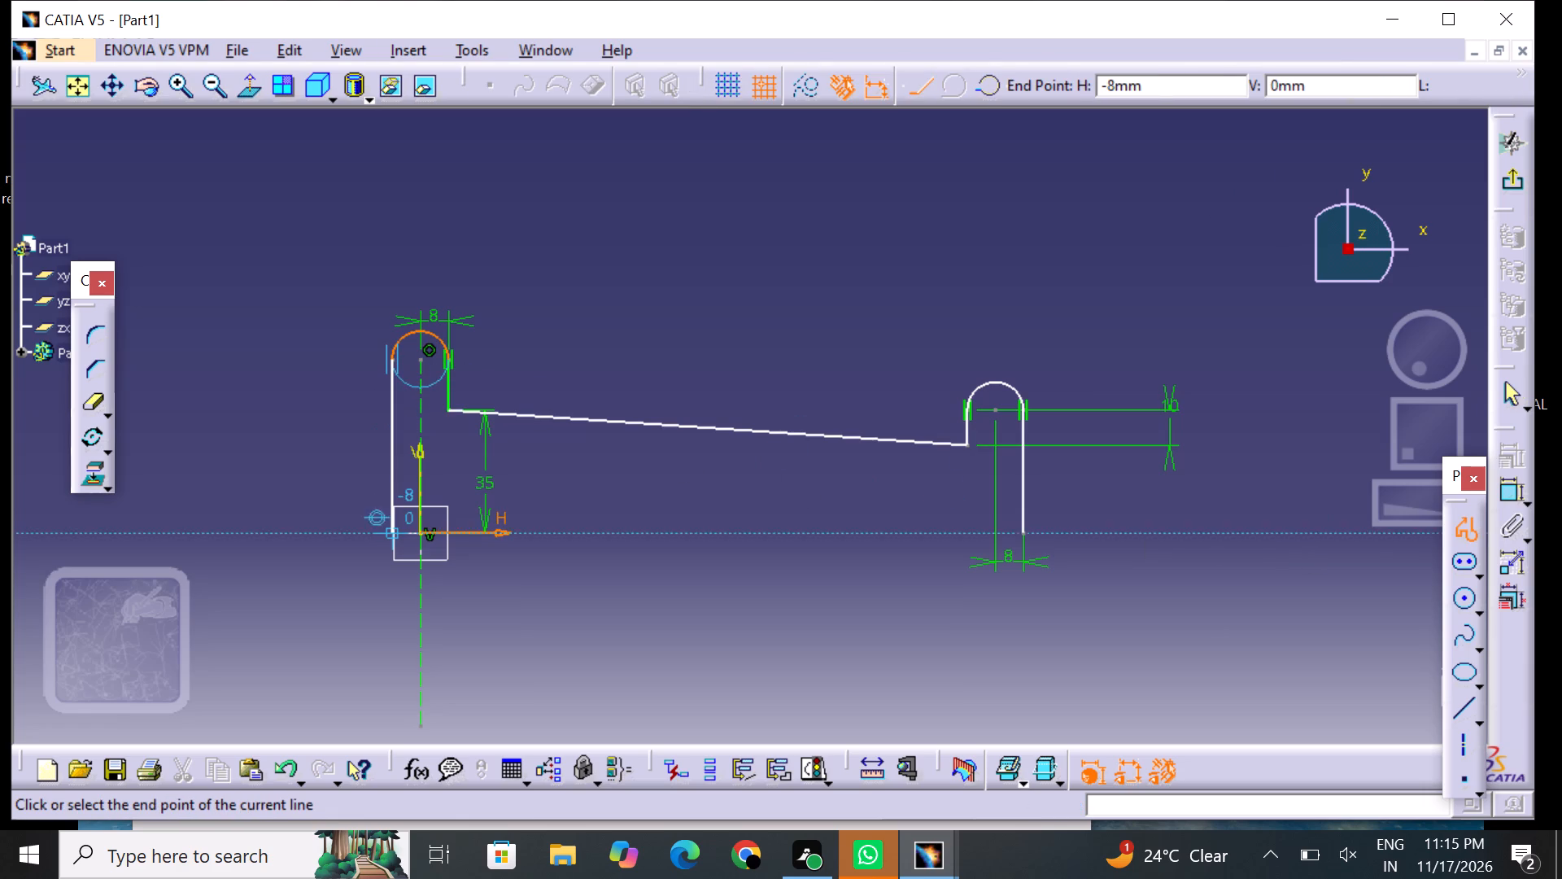
pyautogui.click(376, 600)
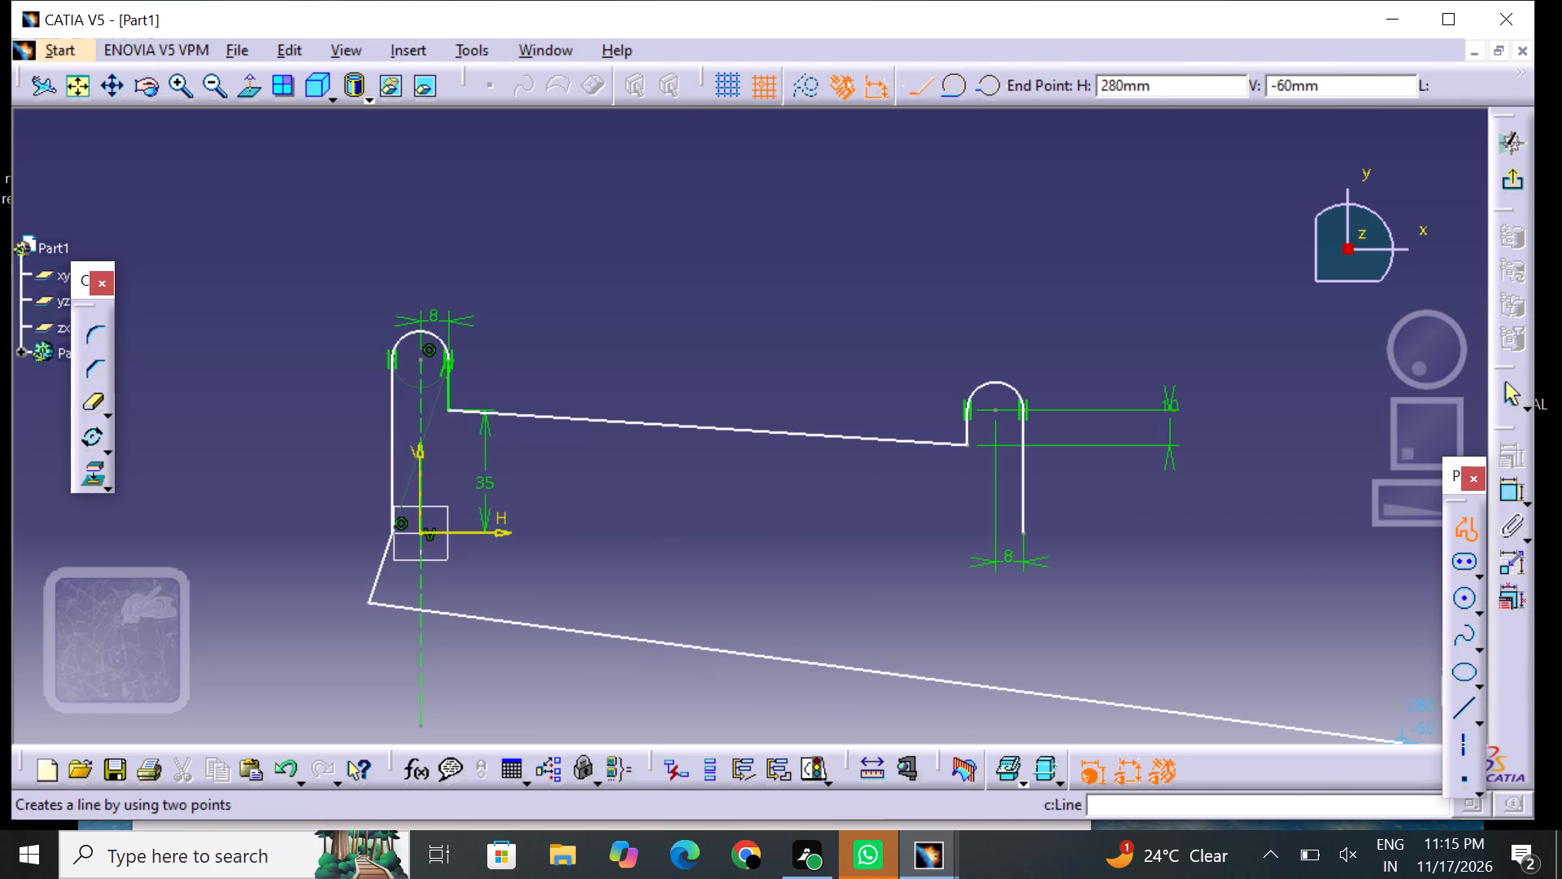
pyautogui.click(1473, 533)
pyautogui.click(530, 684)
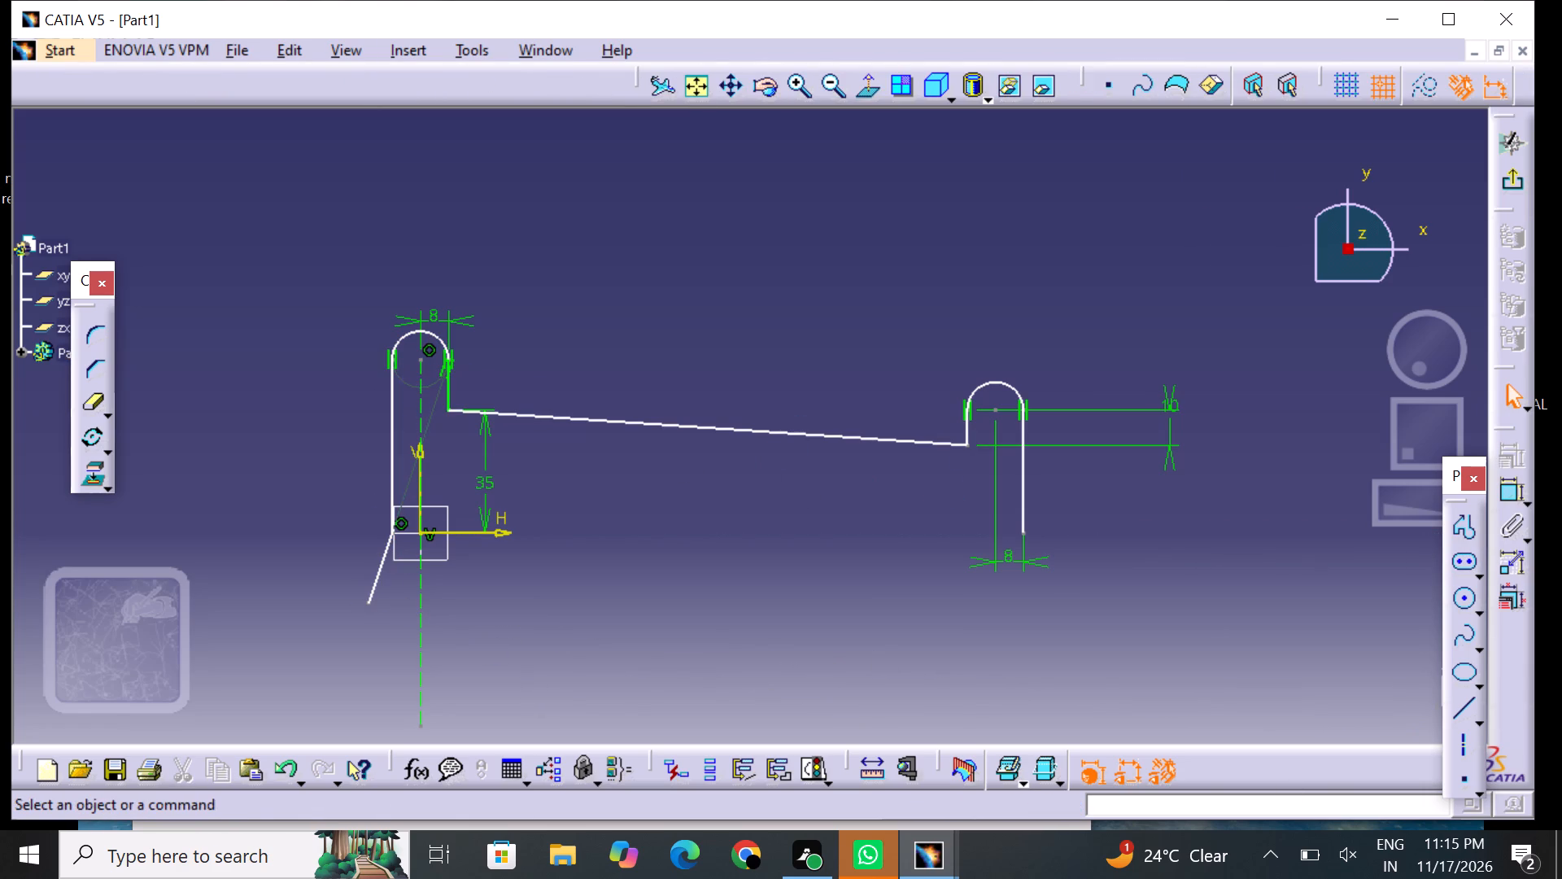
# Delete the stray slanted segment below the taller upright's outer side.
pyautogui.click(382, 566)
pyautogui.rightClick(382, 566)
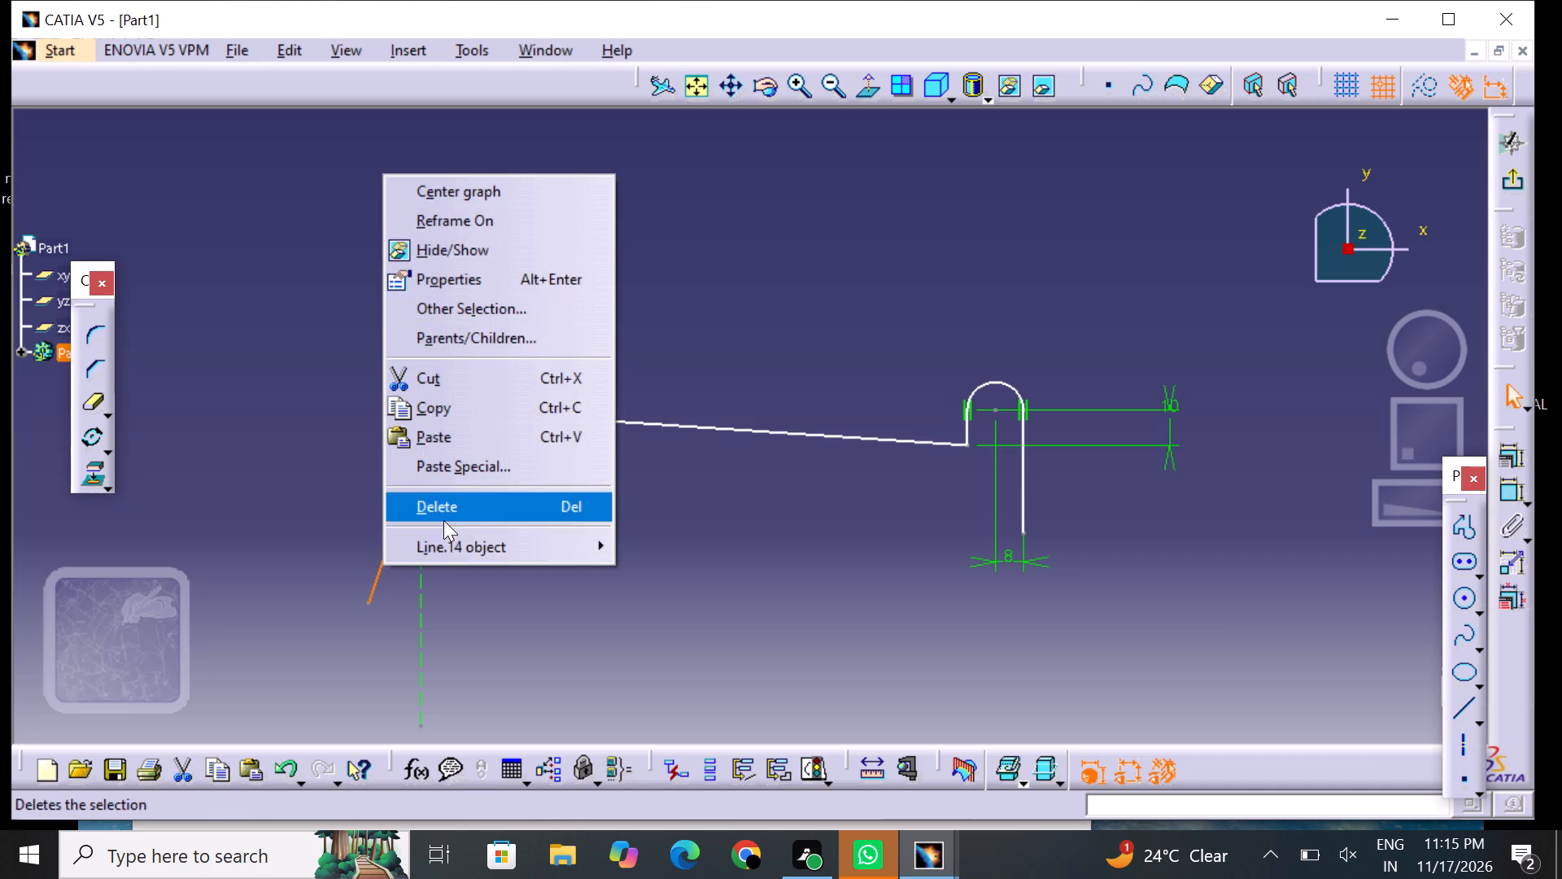
pyautogui.click(443, 520)
pyautogui.click(555, 655)
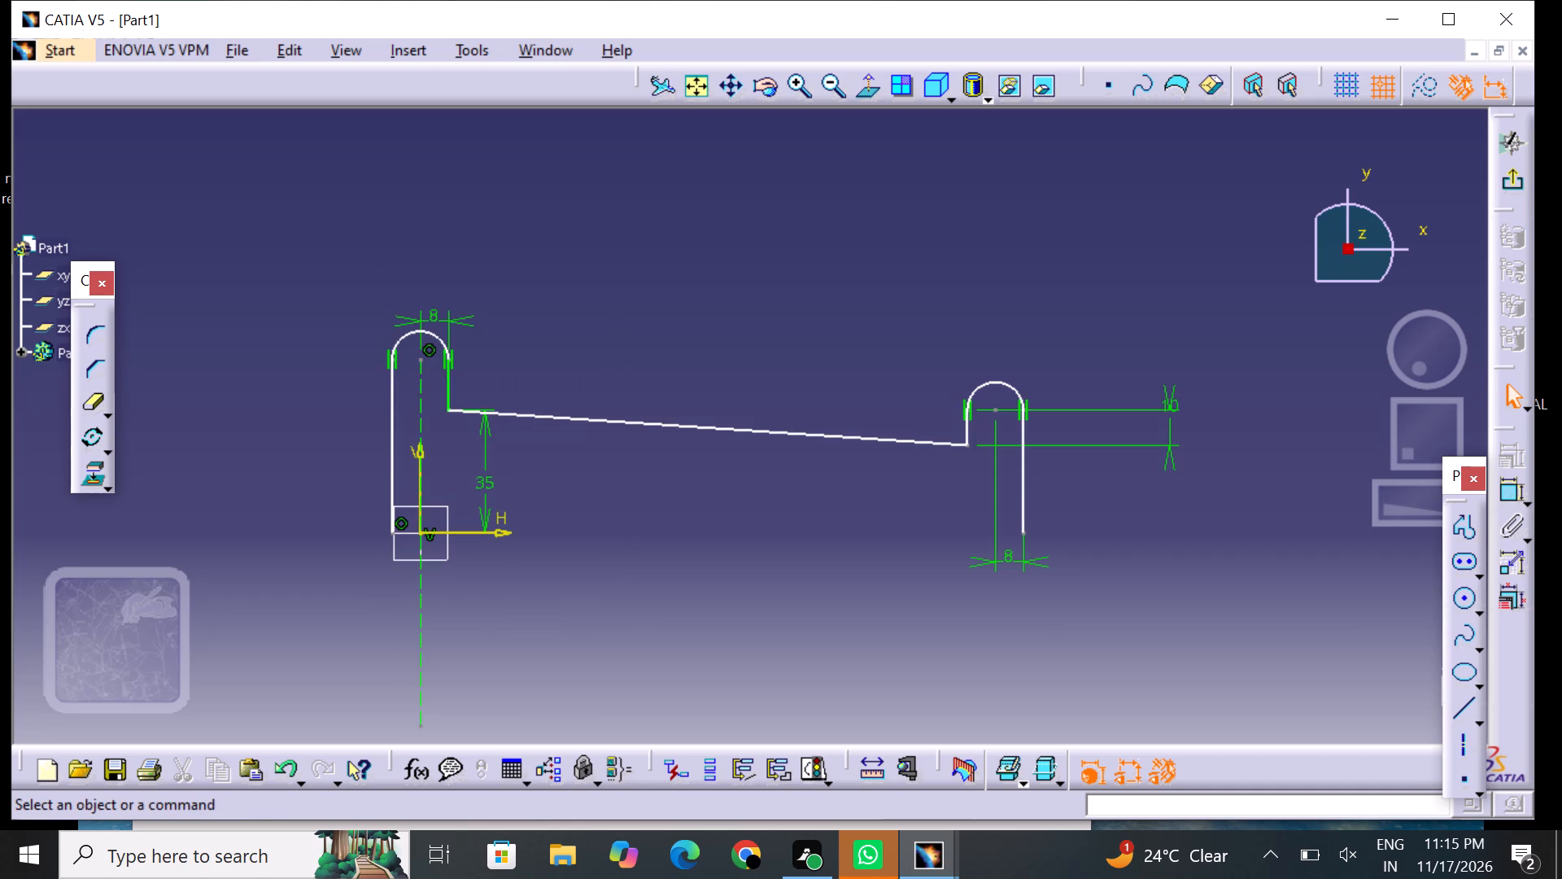
# Replace the shorter upright's outer side with a new profile line from the arc's end to H 172 mm, V 0 mm.
pyautogui.click(1022, 496)
pyautogui.rightClick(1018, 496)
pyautogui.click(1079, 442)
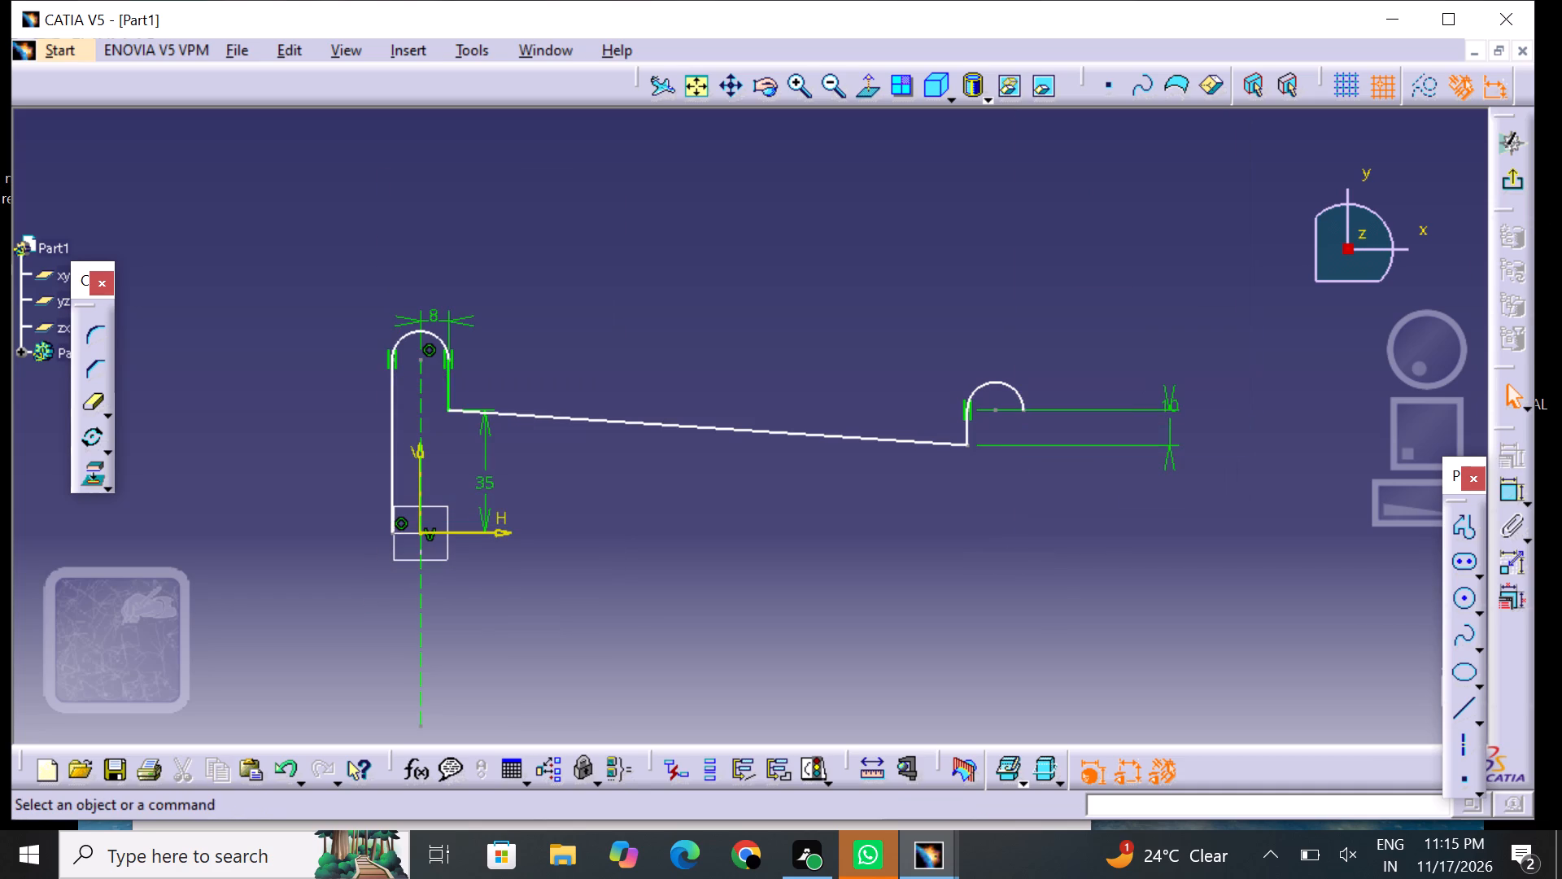
pyautogui.click(1454, 531)
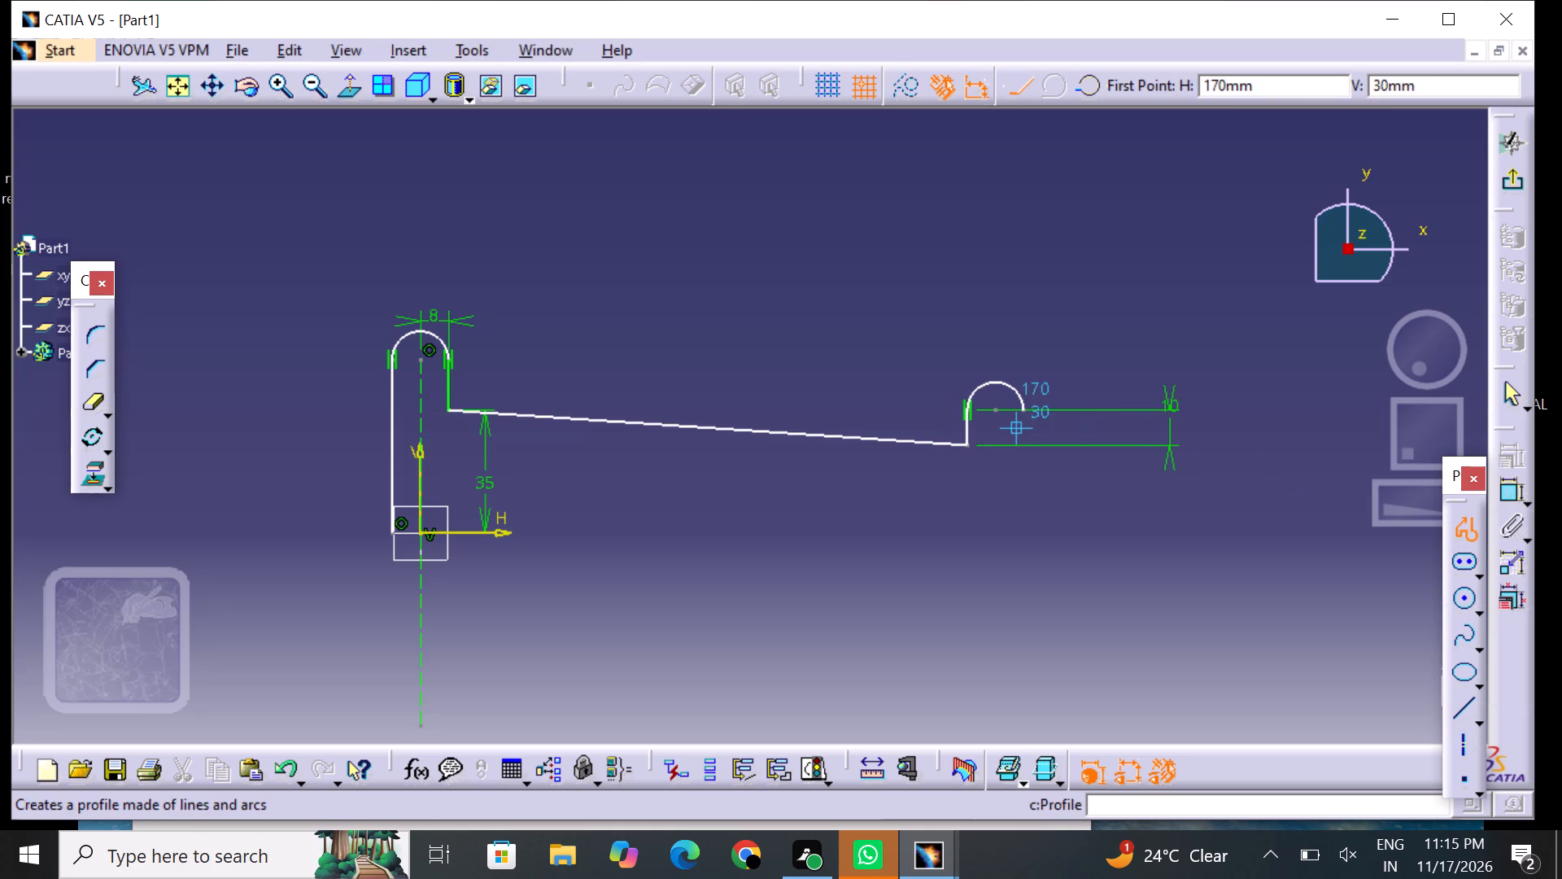
pyautogui.click(1019, 413)
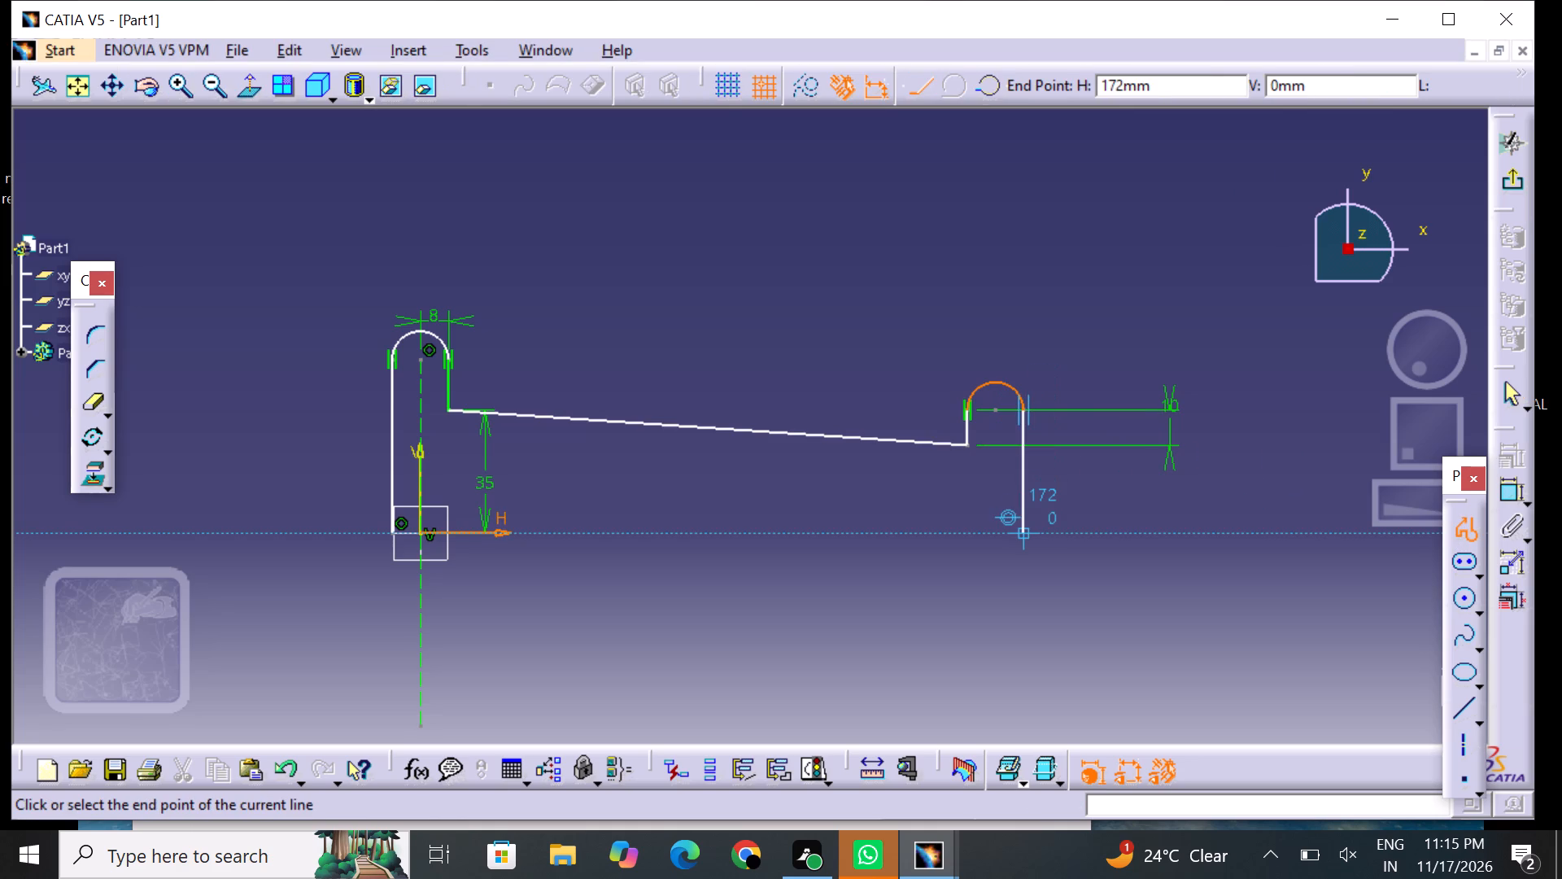
pyautogui.click(1023, 531)
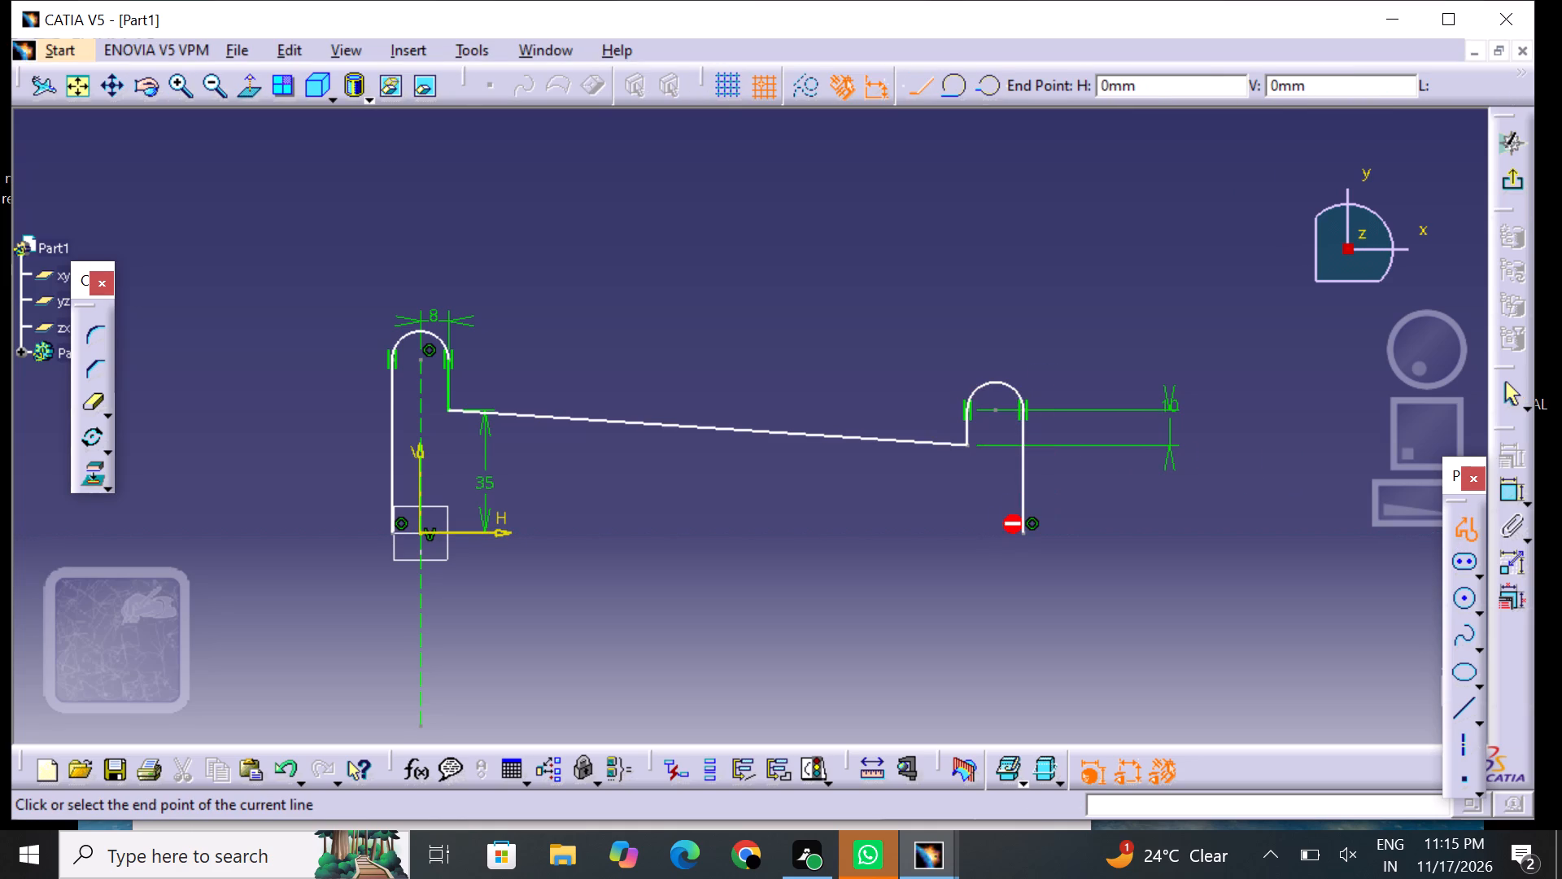
pyautogui.click(1066, 602)
pyautogui.click(1471, 531)
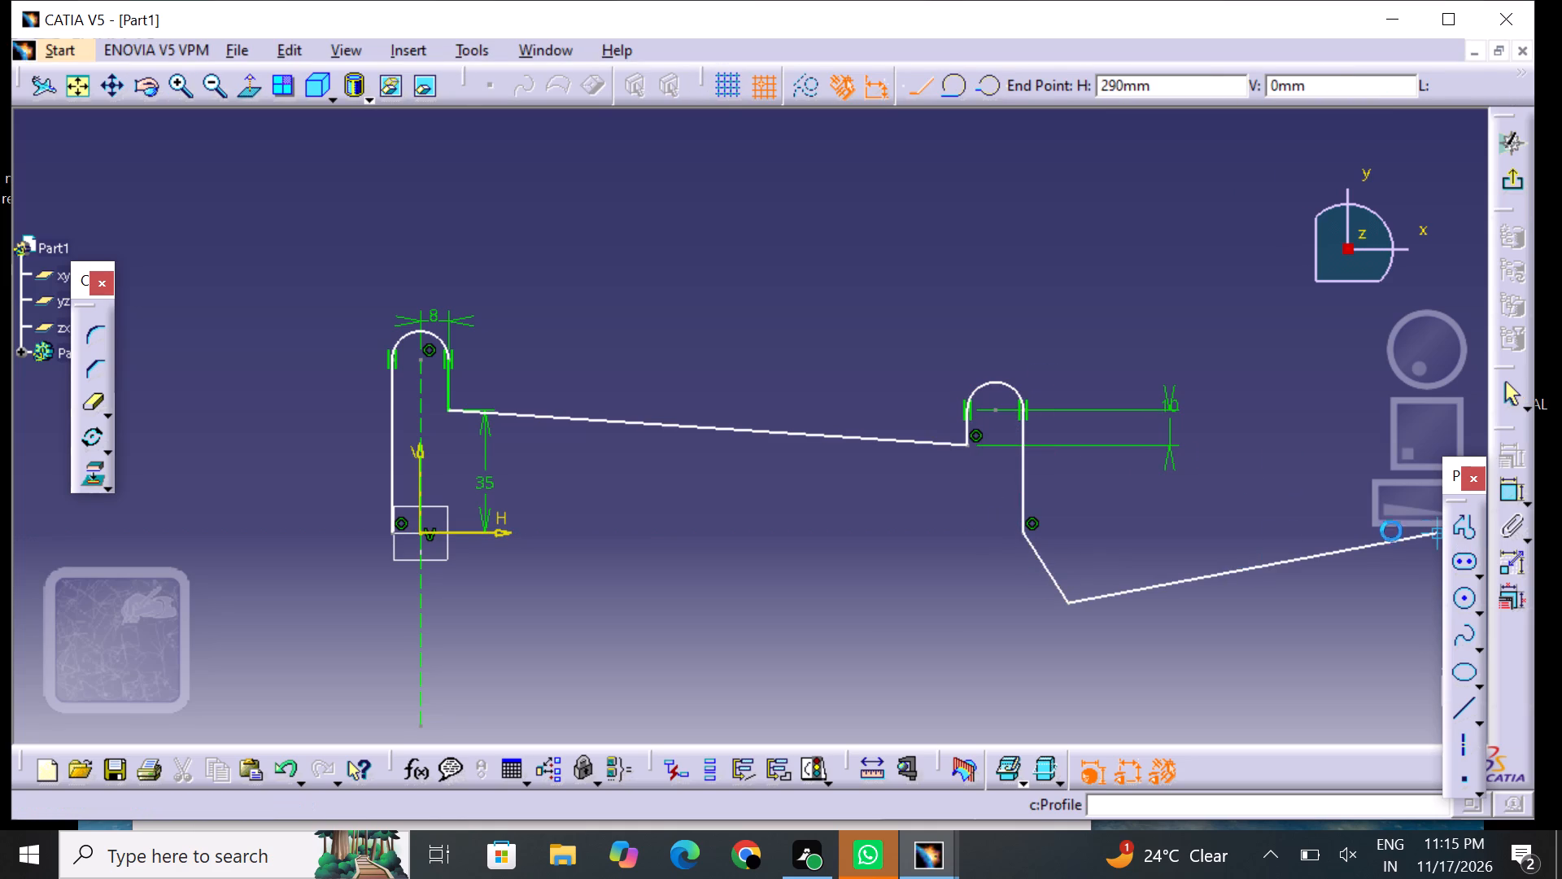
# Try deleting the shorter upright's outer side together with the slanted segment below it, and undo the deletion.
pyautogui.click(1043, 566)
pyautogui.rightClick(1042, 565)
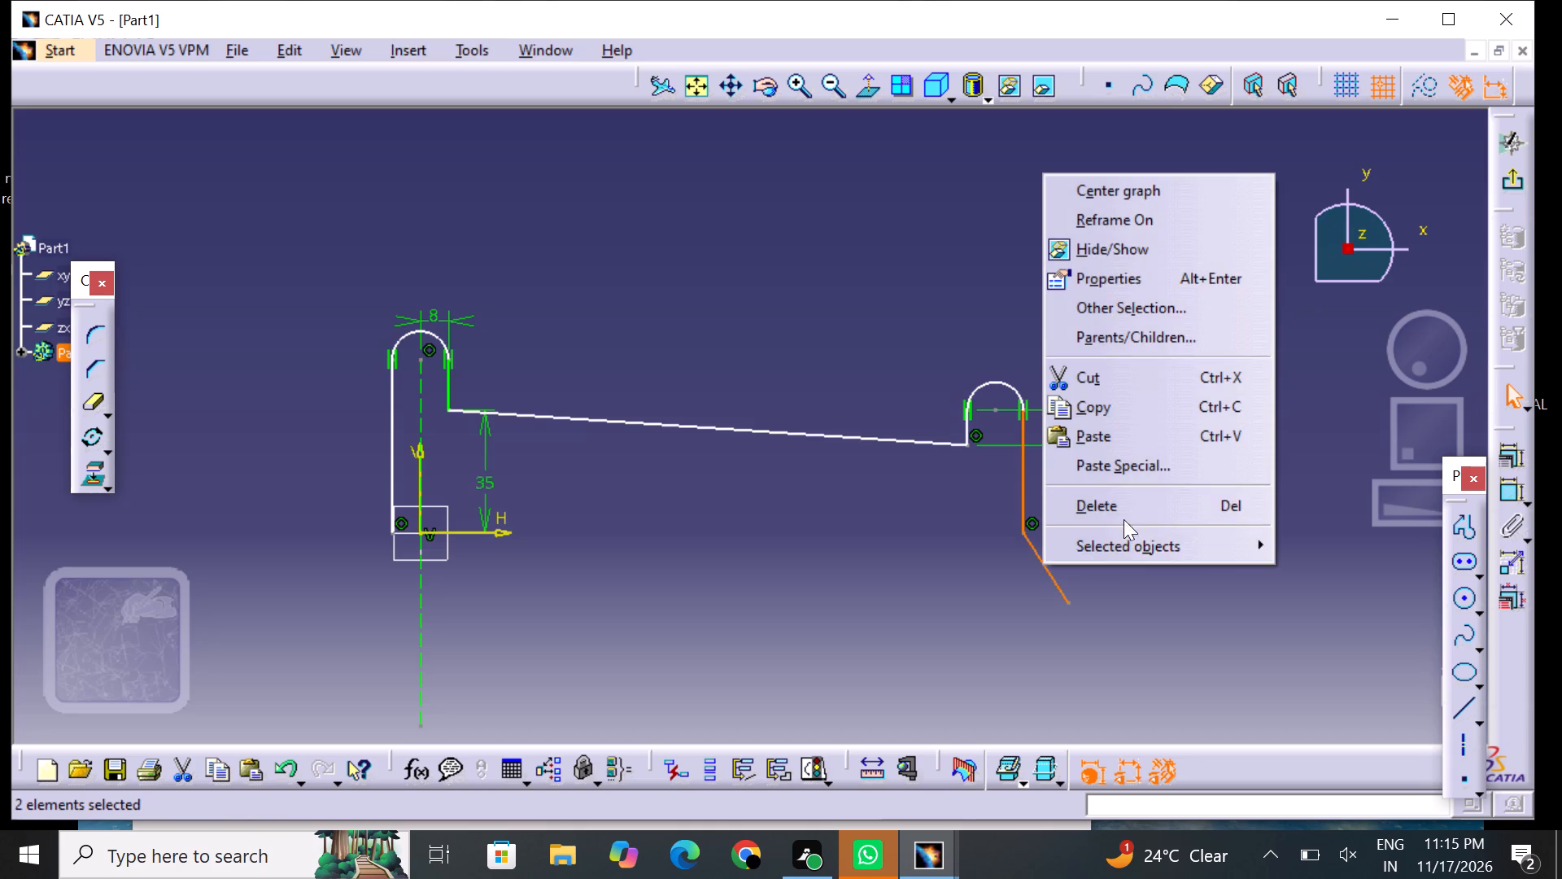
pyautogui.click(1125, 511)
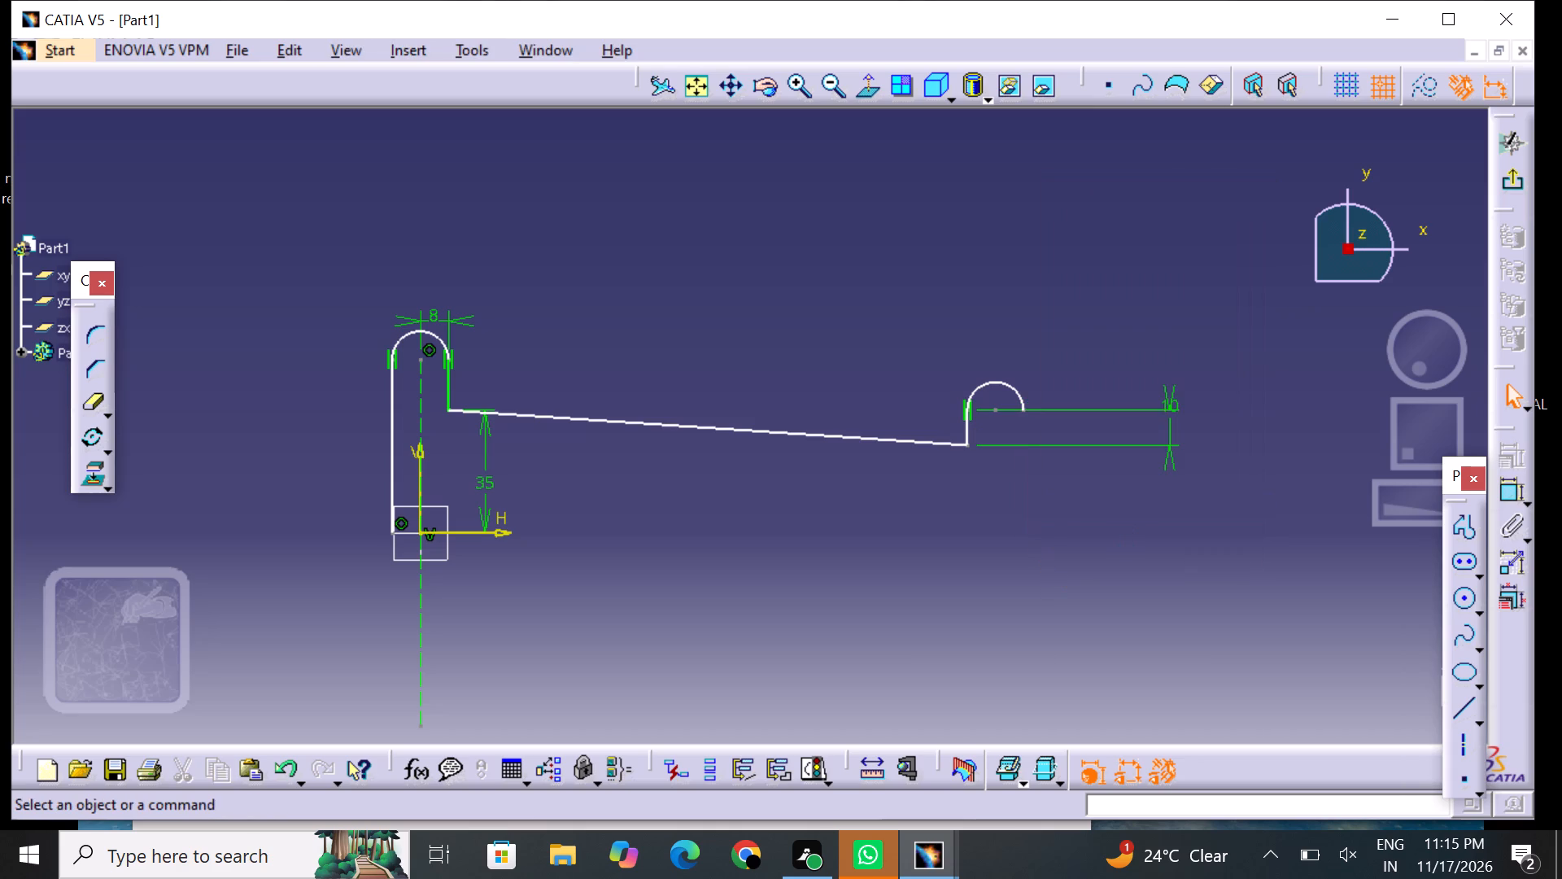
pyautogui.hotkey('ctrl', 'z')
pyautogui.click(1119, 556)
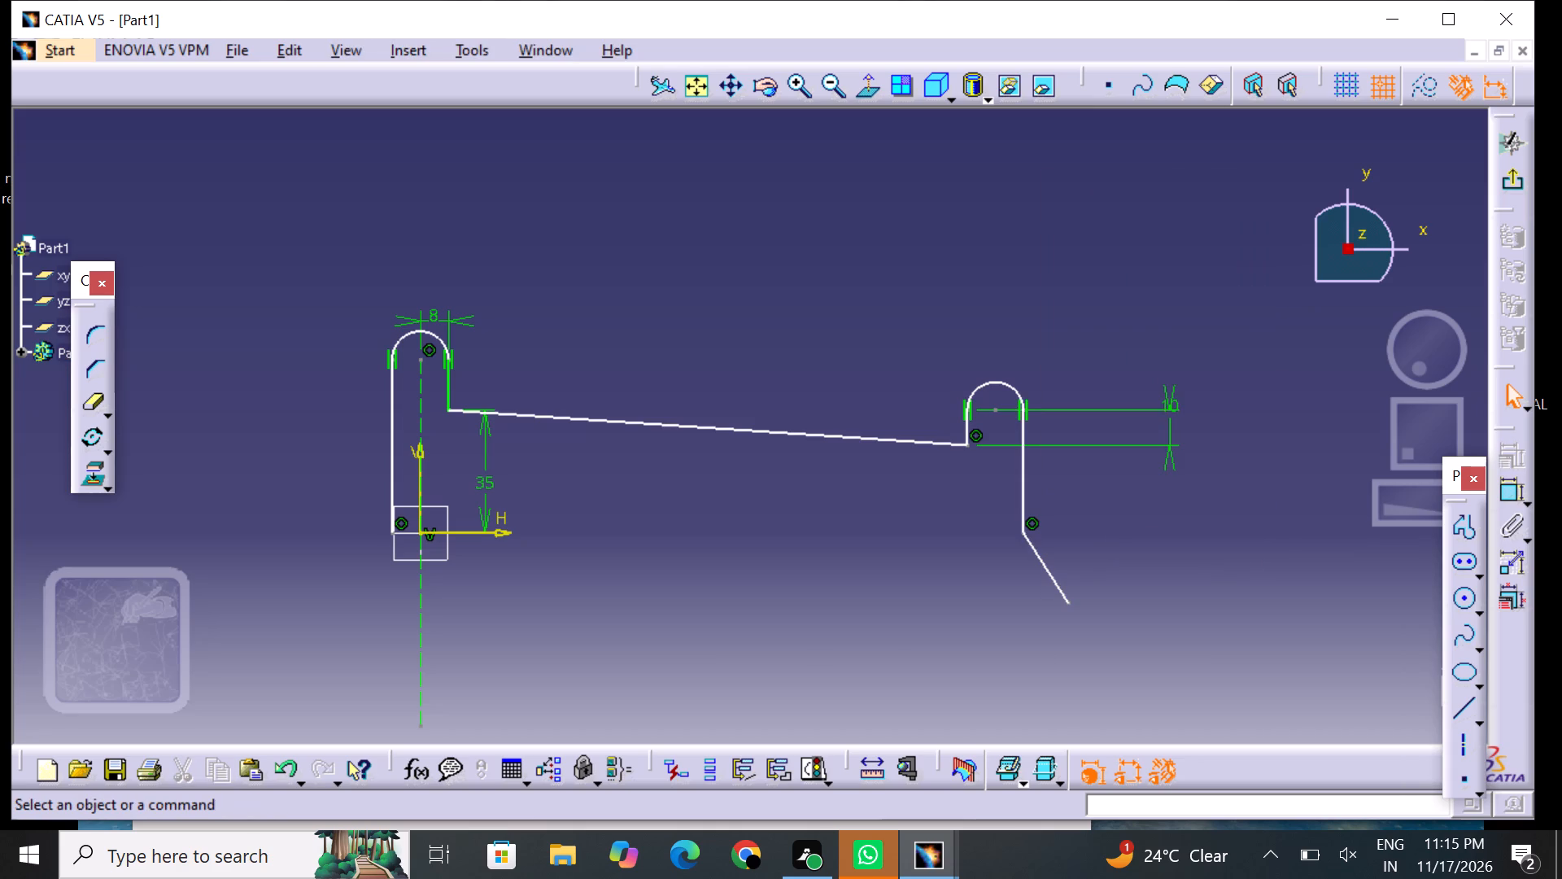
# Delete only the stray slanted segment below the shorter upright's outer side.
pyautogui.click(1047, 572)
pyautogui.rightClick(1049, 572)
pyautogui.click(1115, 519)
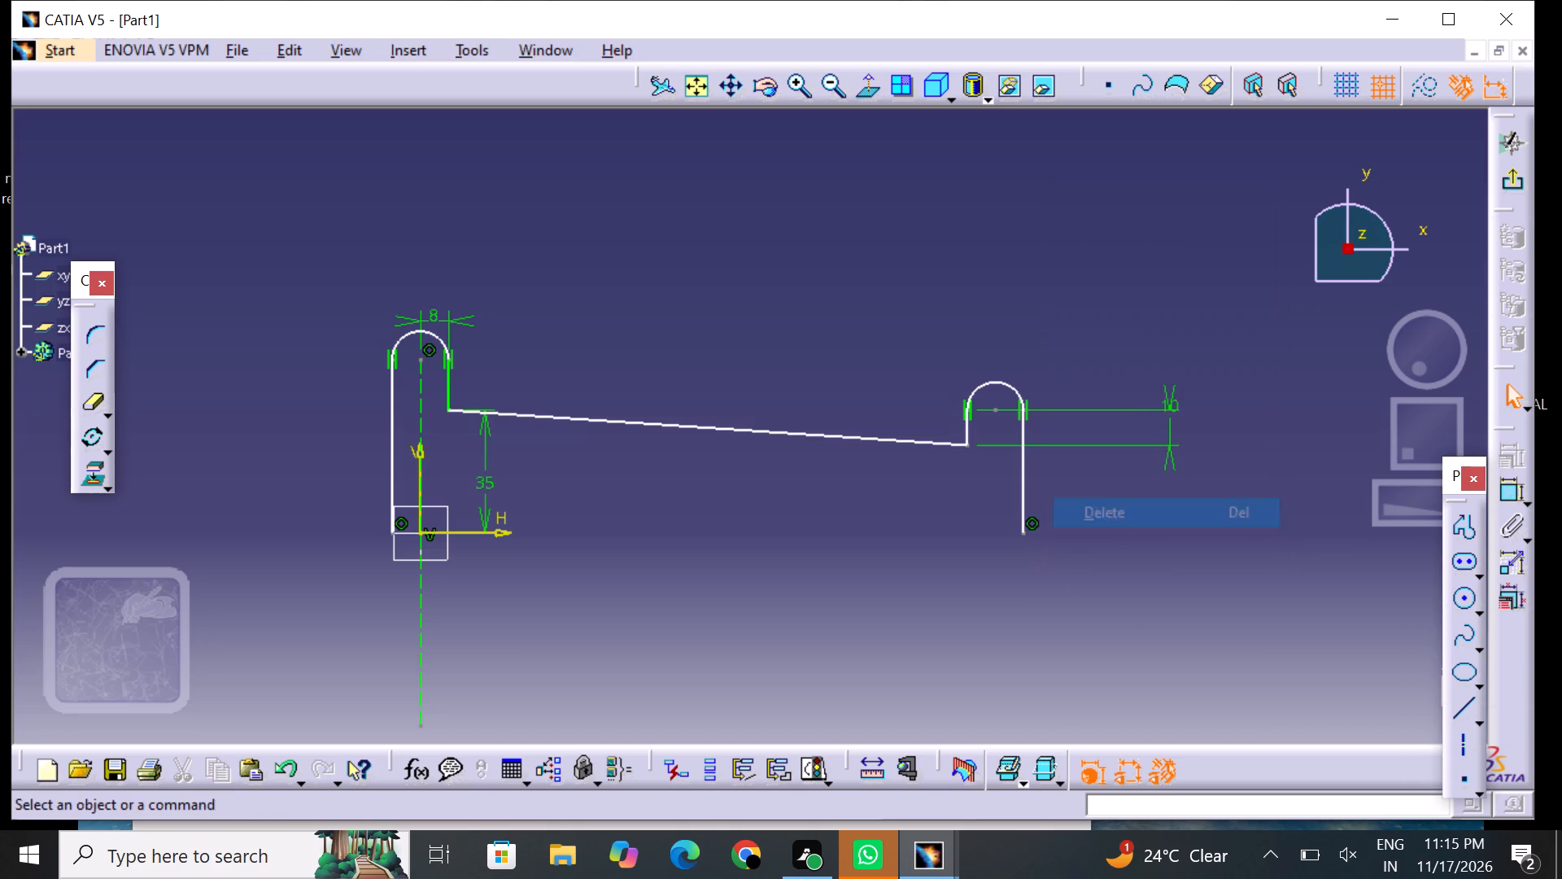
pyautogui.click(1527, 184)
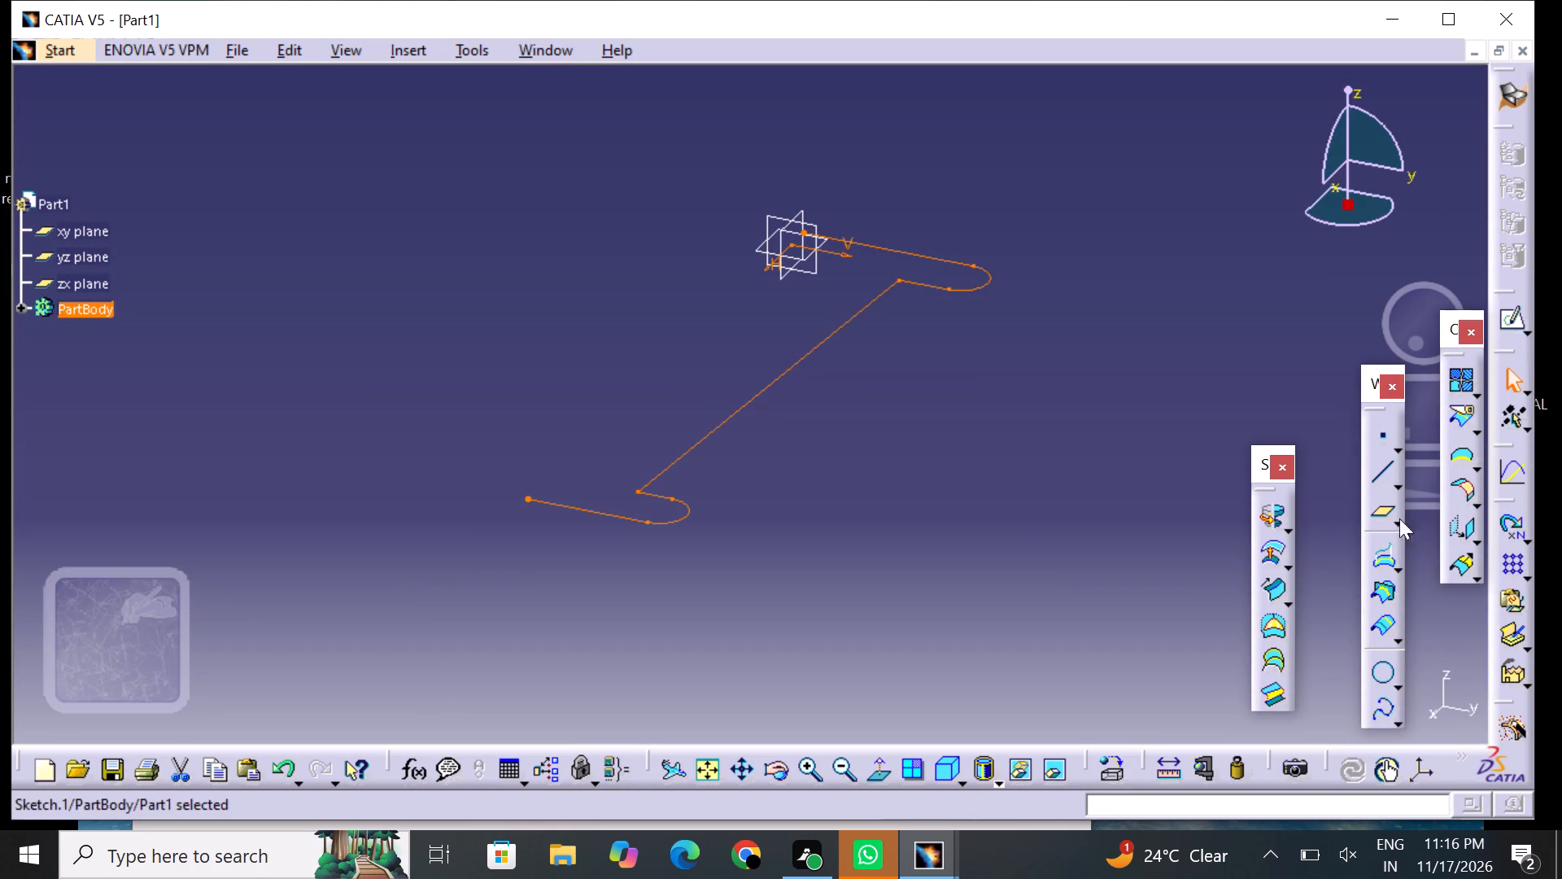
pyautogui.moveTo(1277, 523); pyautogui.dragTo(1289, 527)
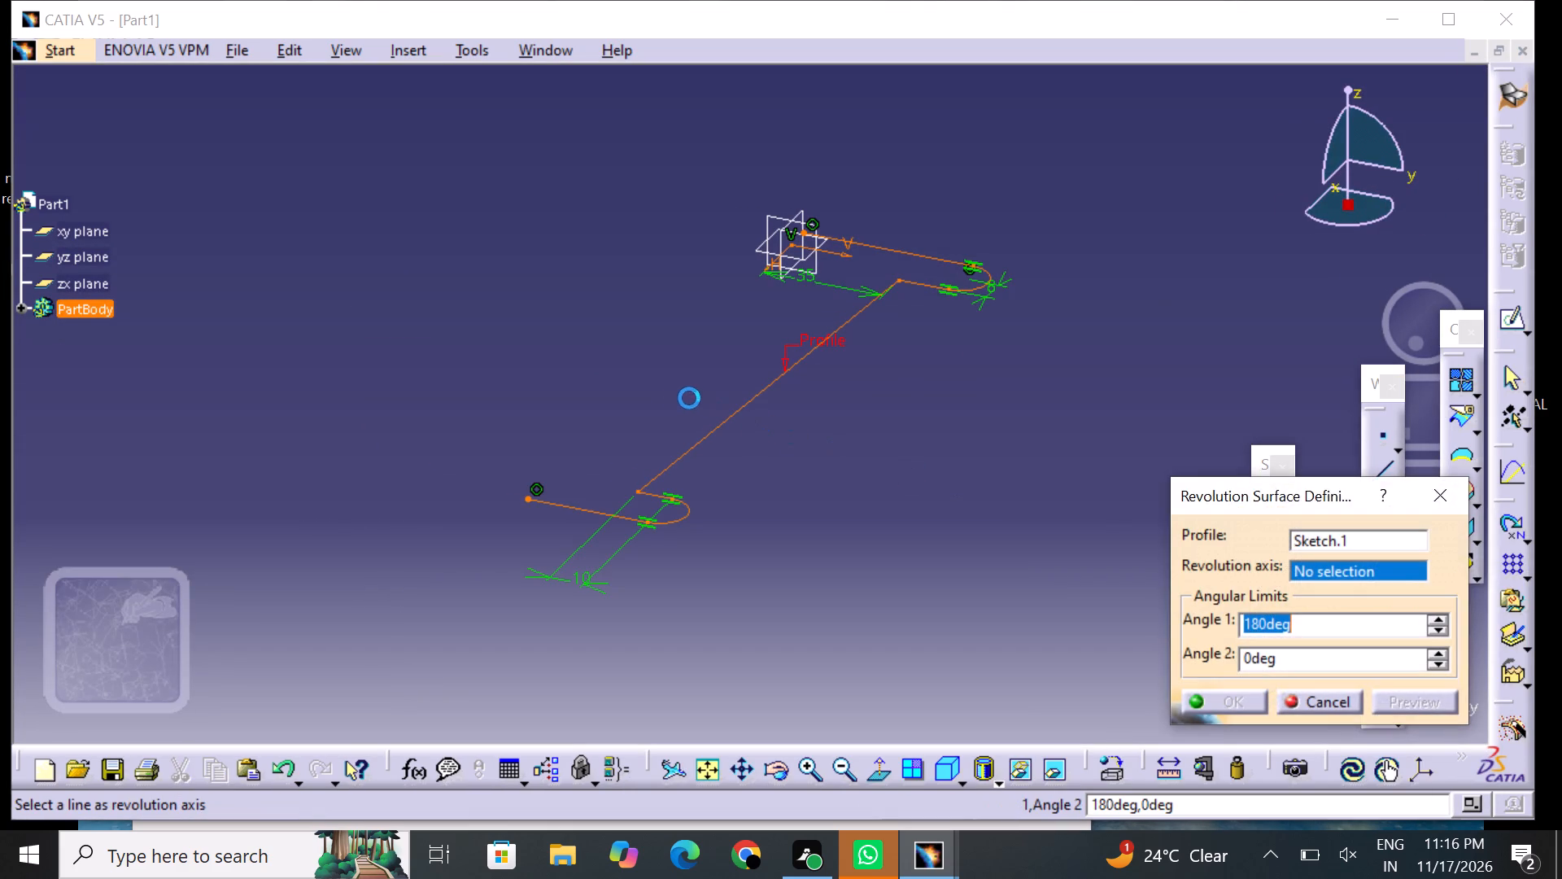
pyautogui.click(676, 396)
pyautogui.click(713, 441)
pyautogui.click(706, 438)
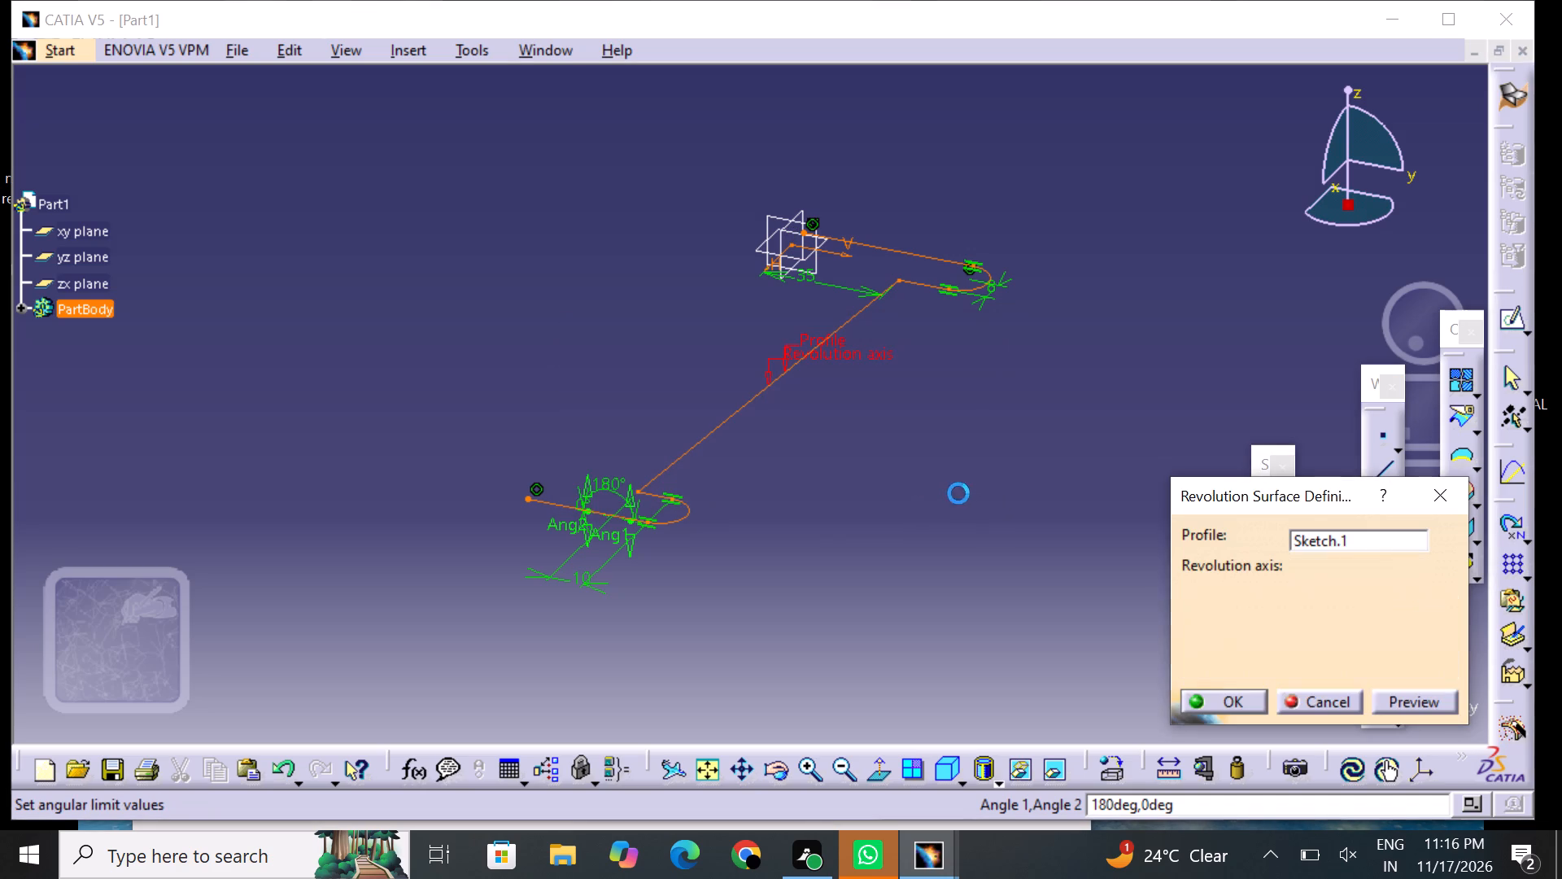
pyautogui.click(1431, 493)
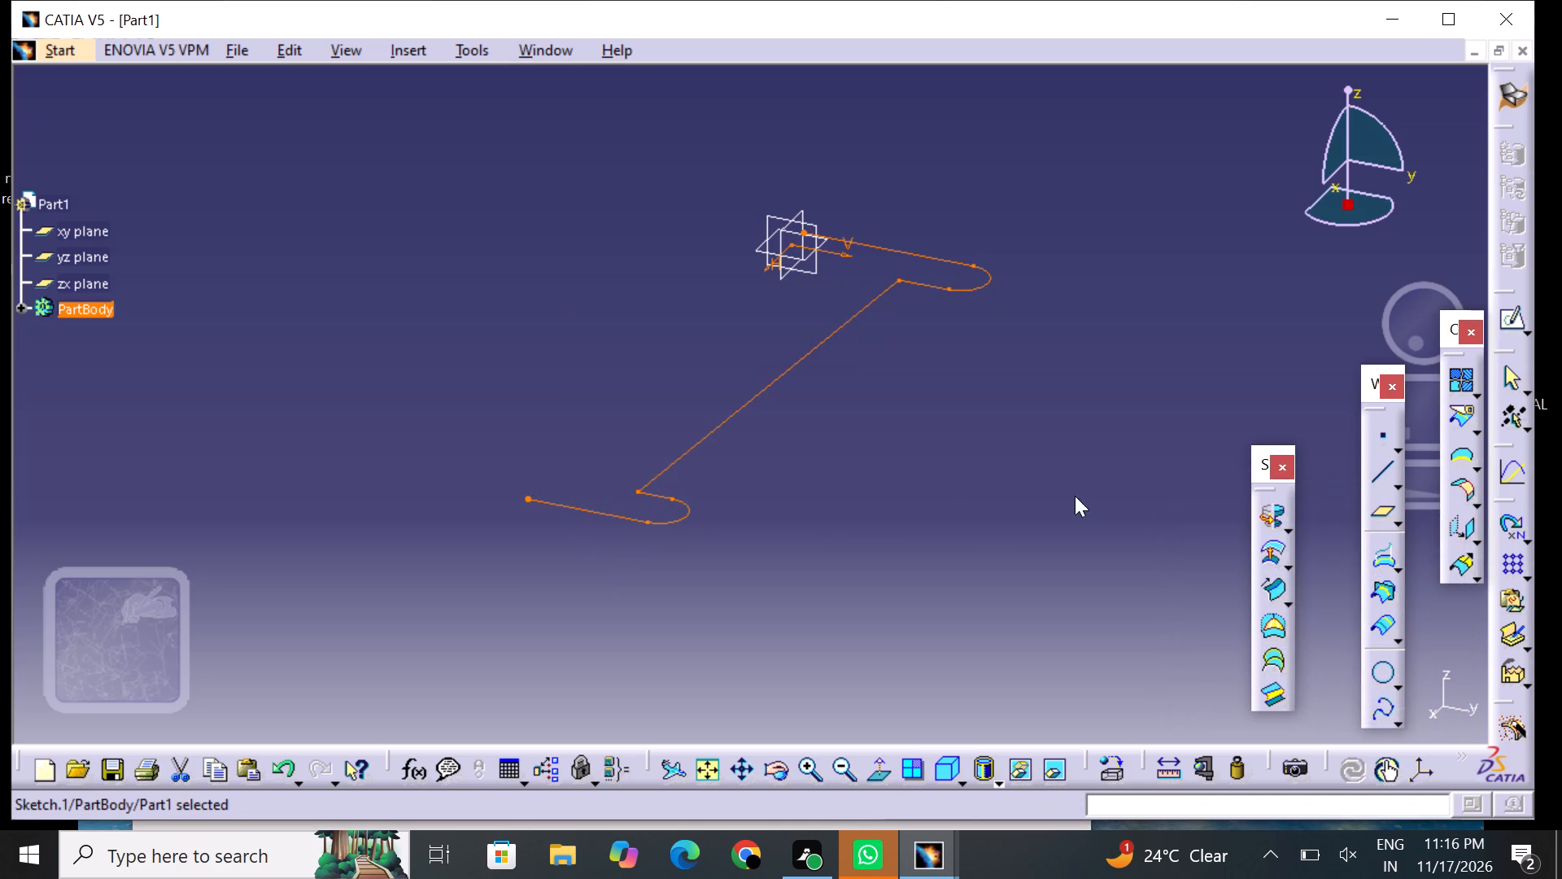
# Reopen the sketch and draw a 180 mm horizontal axis from the taller upright's base endpoint to the shorter upright's.
pyautogui.click(1518, 317)
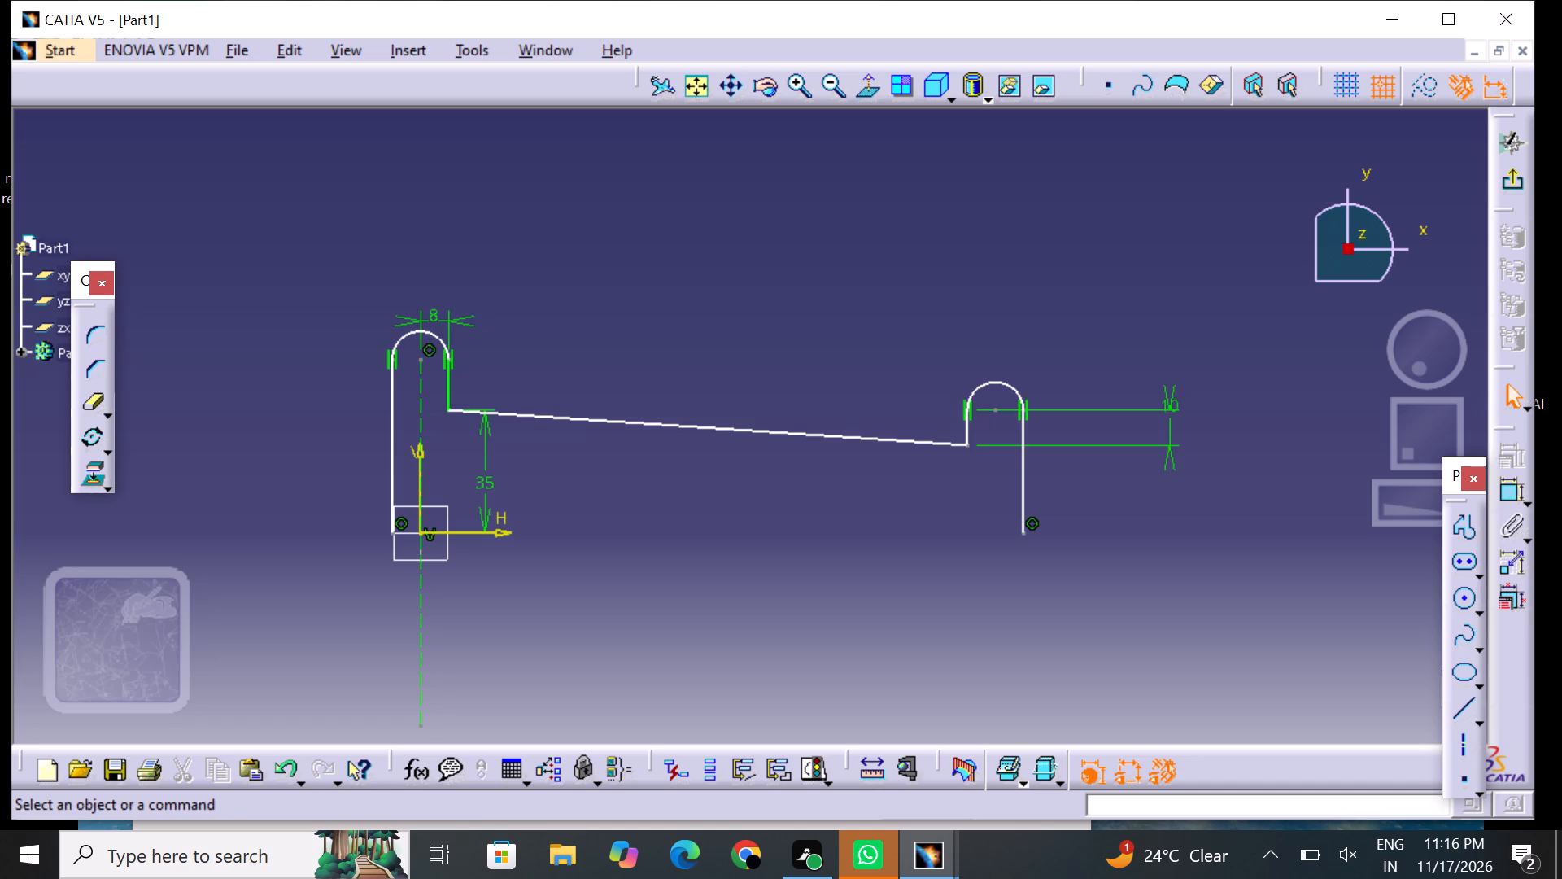
pyautogui.click(1458, 733)
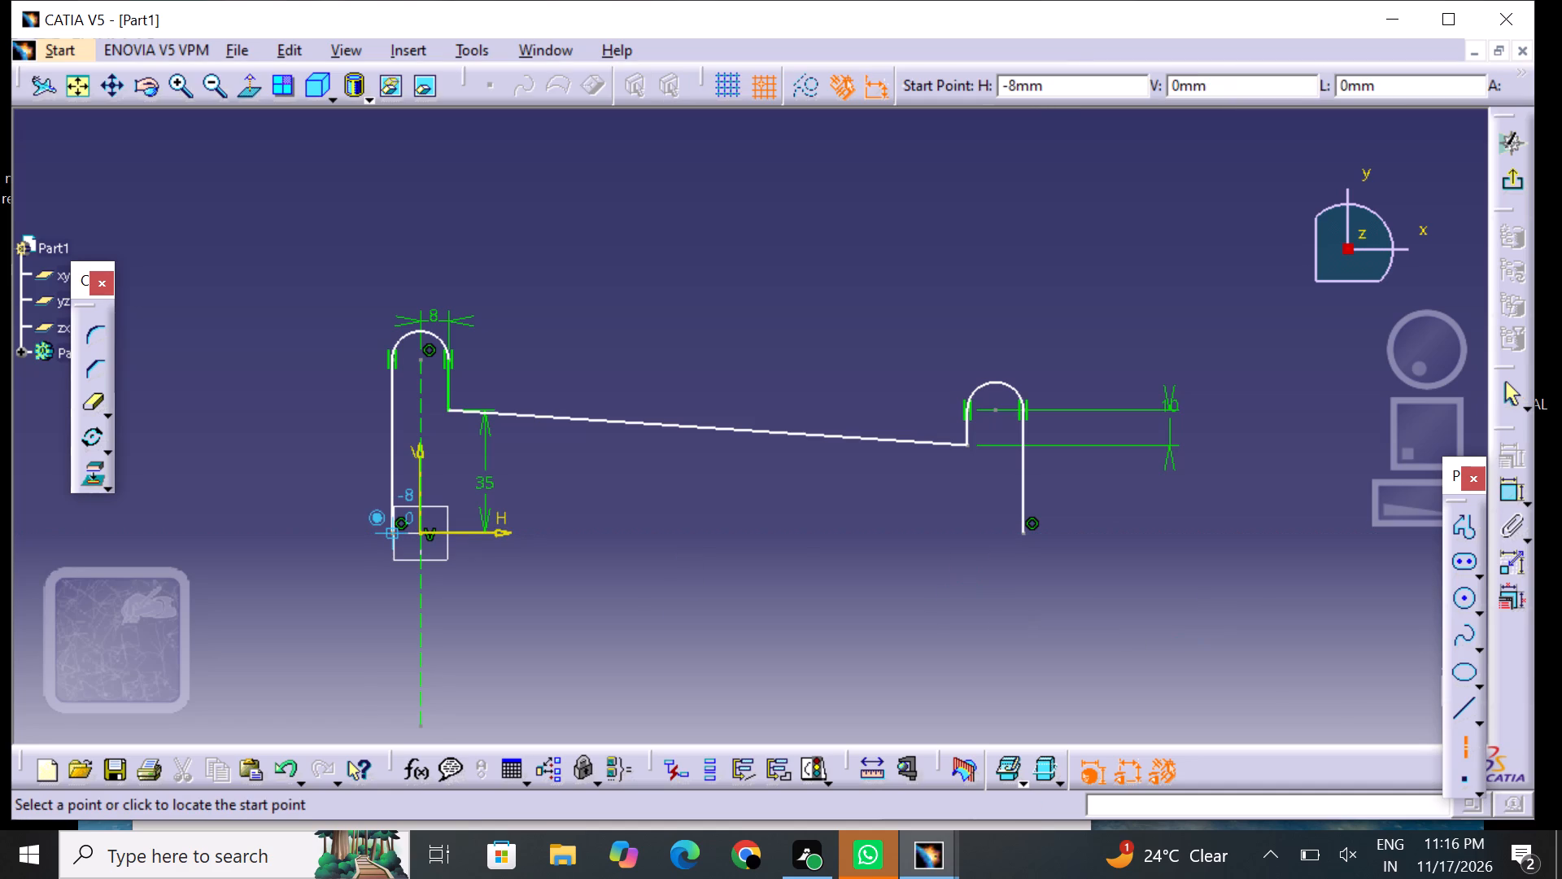
pyautogui.click(387, 534)
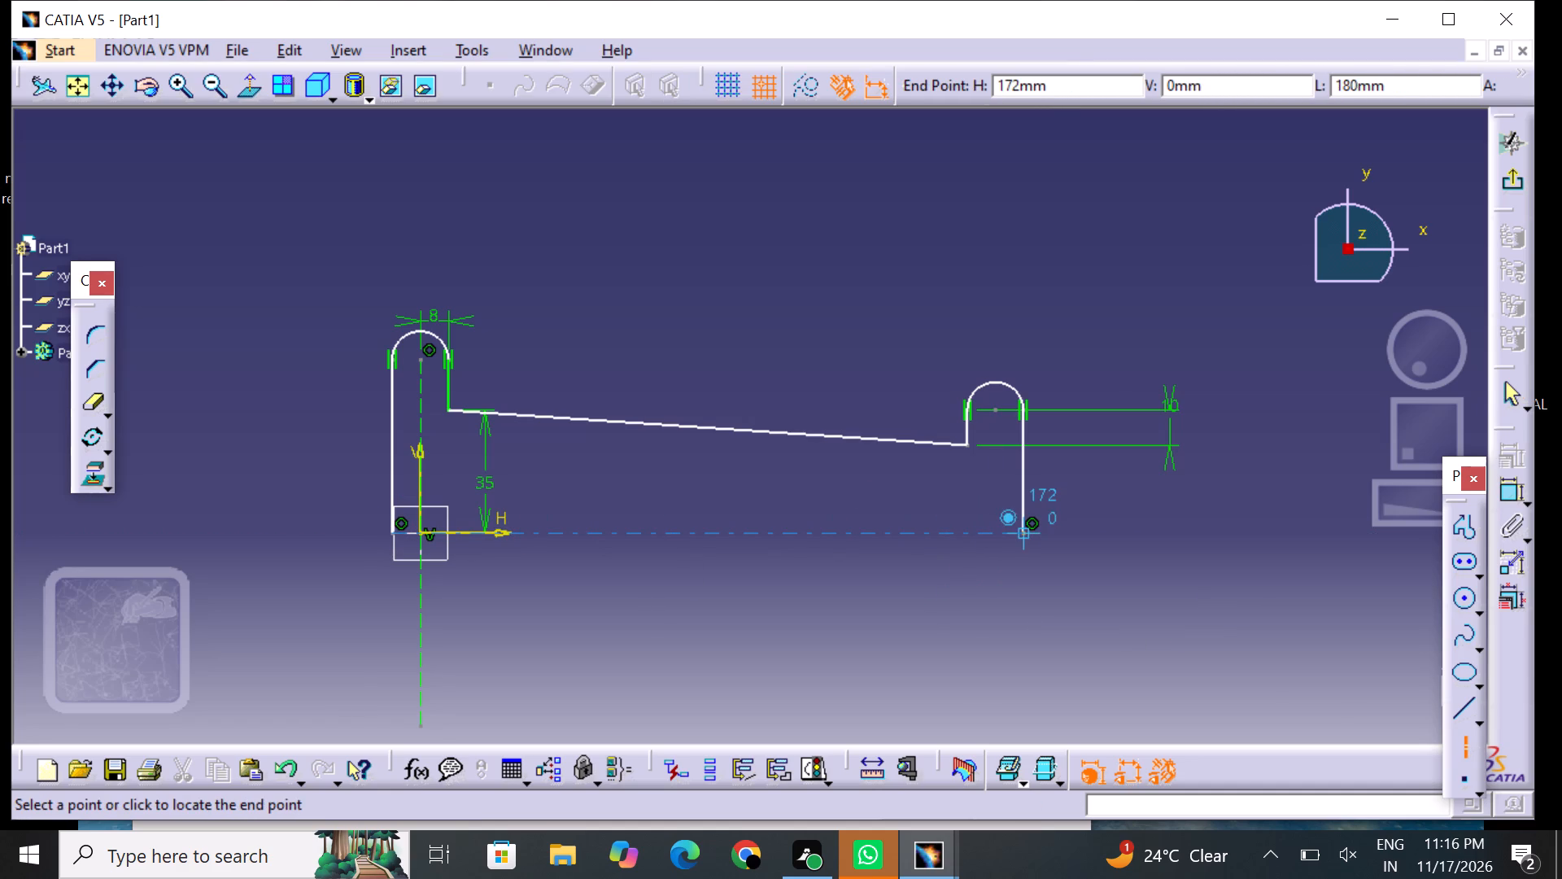
pyautogui.click(1013, 527)
pyautogui.click(986, 610)
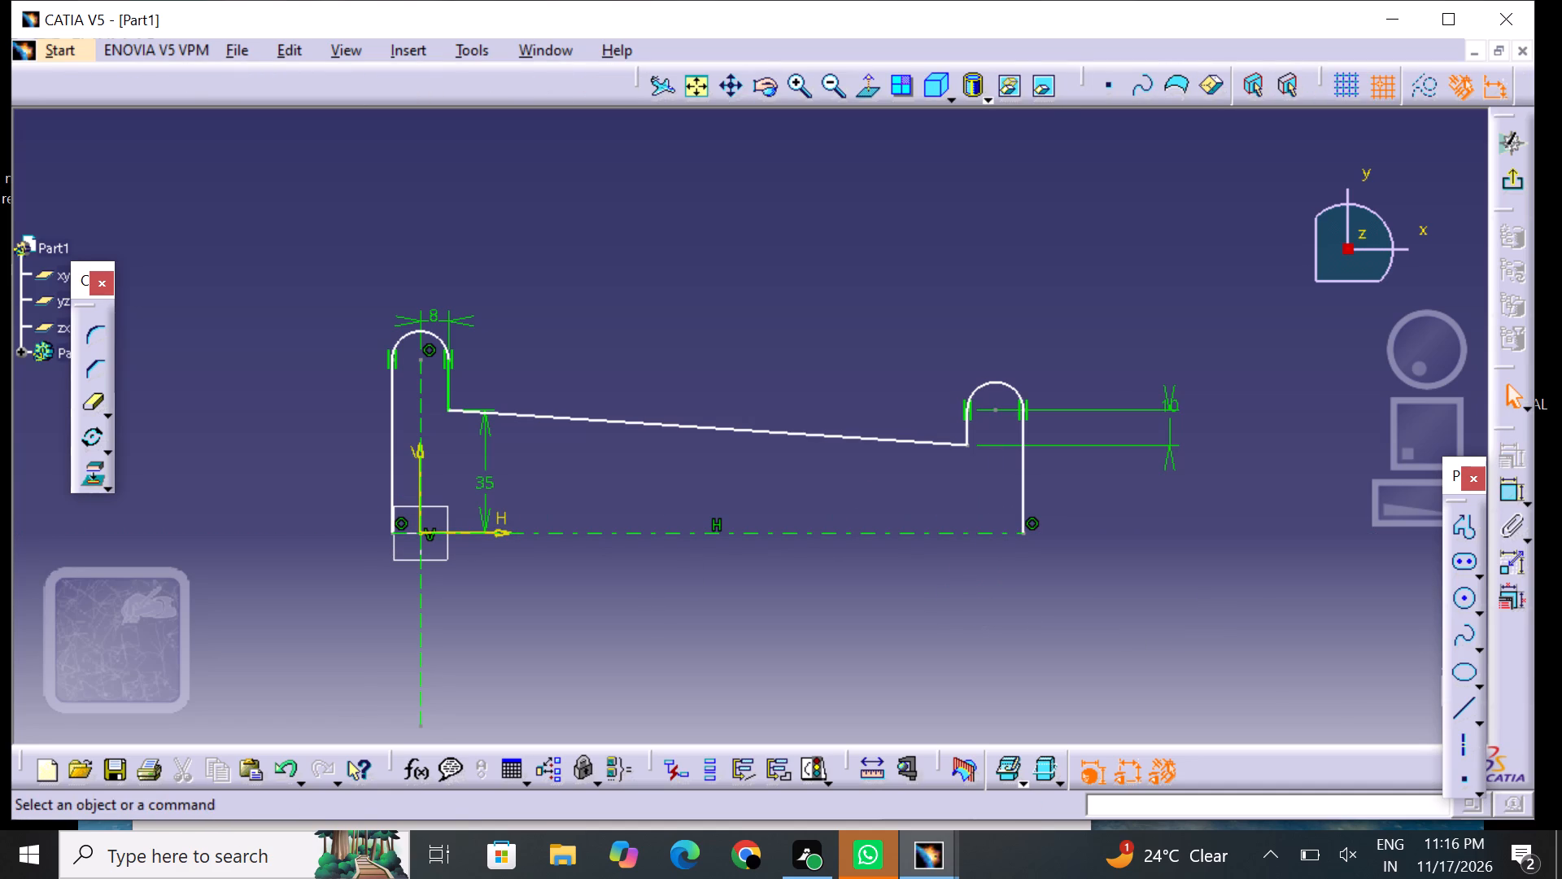
# Exit the sketch and revolve it into a surface about the sketch axis, with Angle 1 at 180deg and Angle 2 at 0deg.
pyautogui.click(1512, 186)
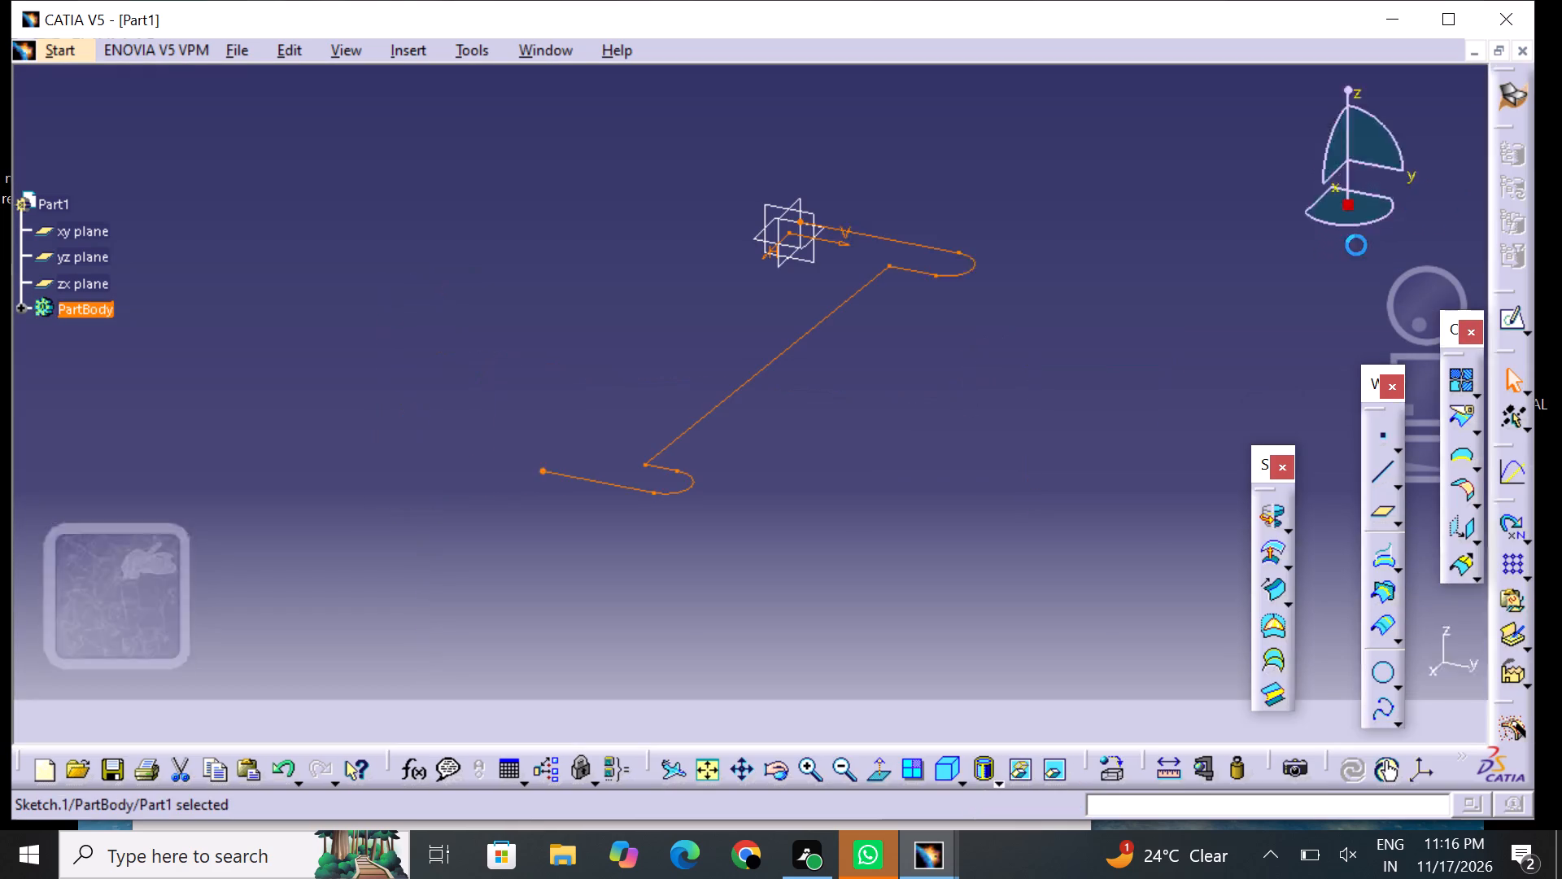
pyautogui.click(1263, 513)
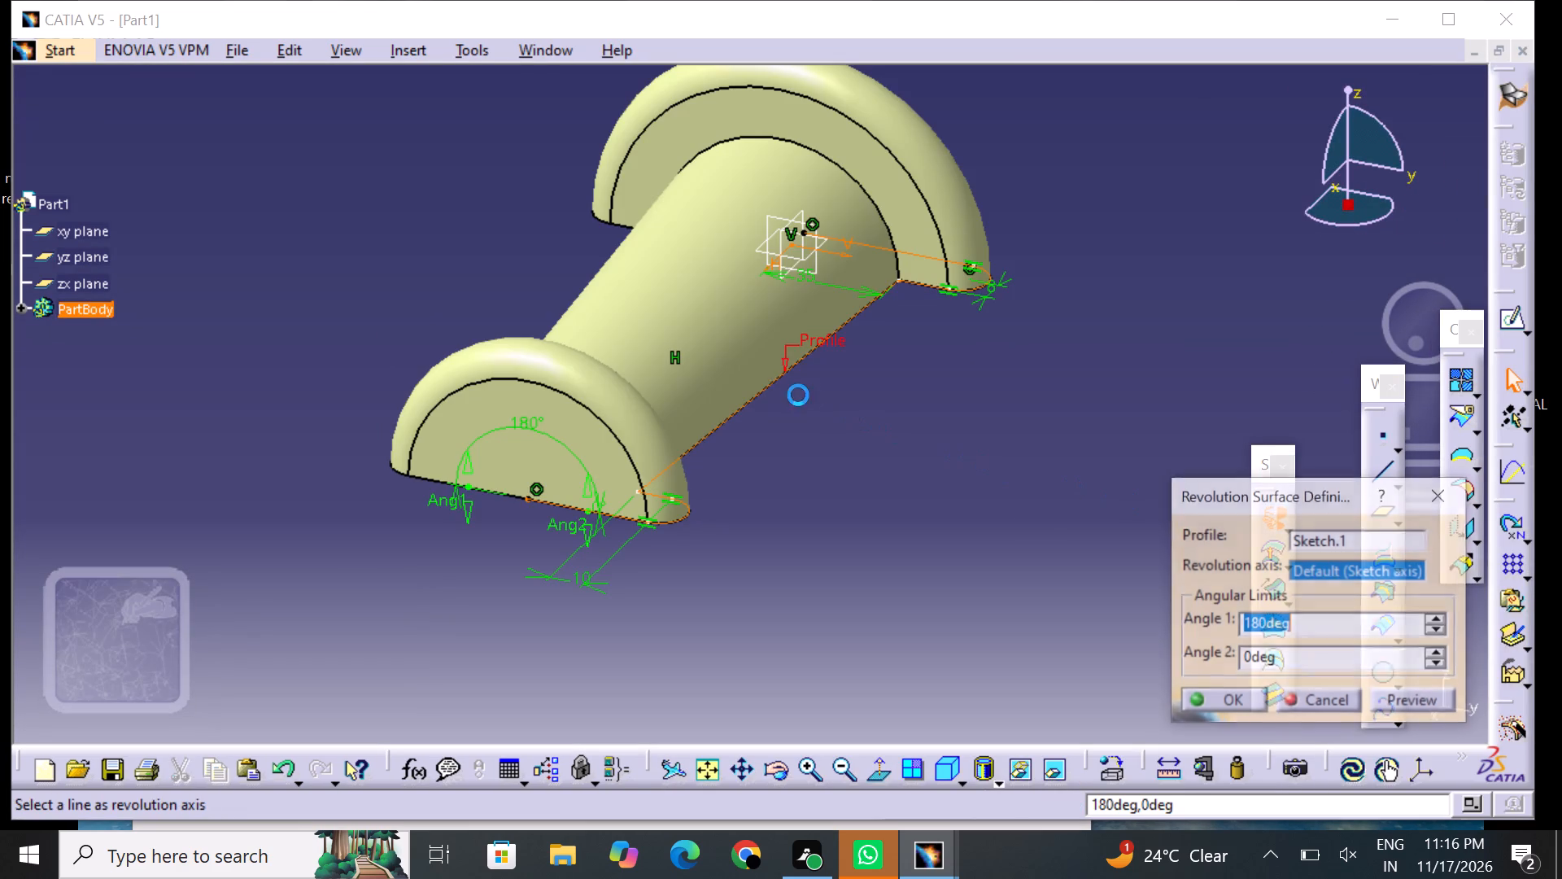
pyautogui.click(866, 478)
pyautogui.moveTo(878, 457); pyautogui.dragTo(880, 523, button='middle')
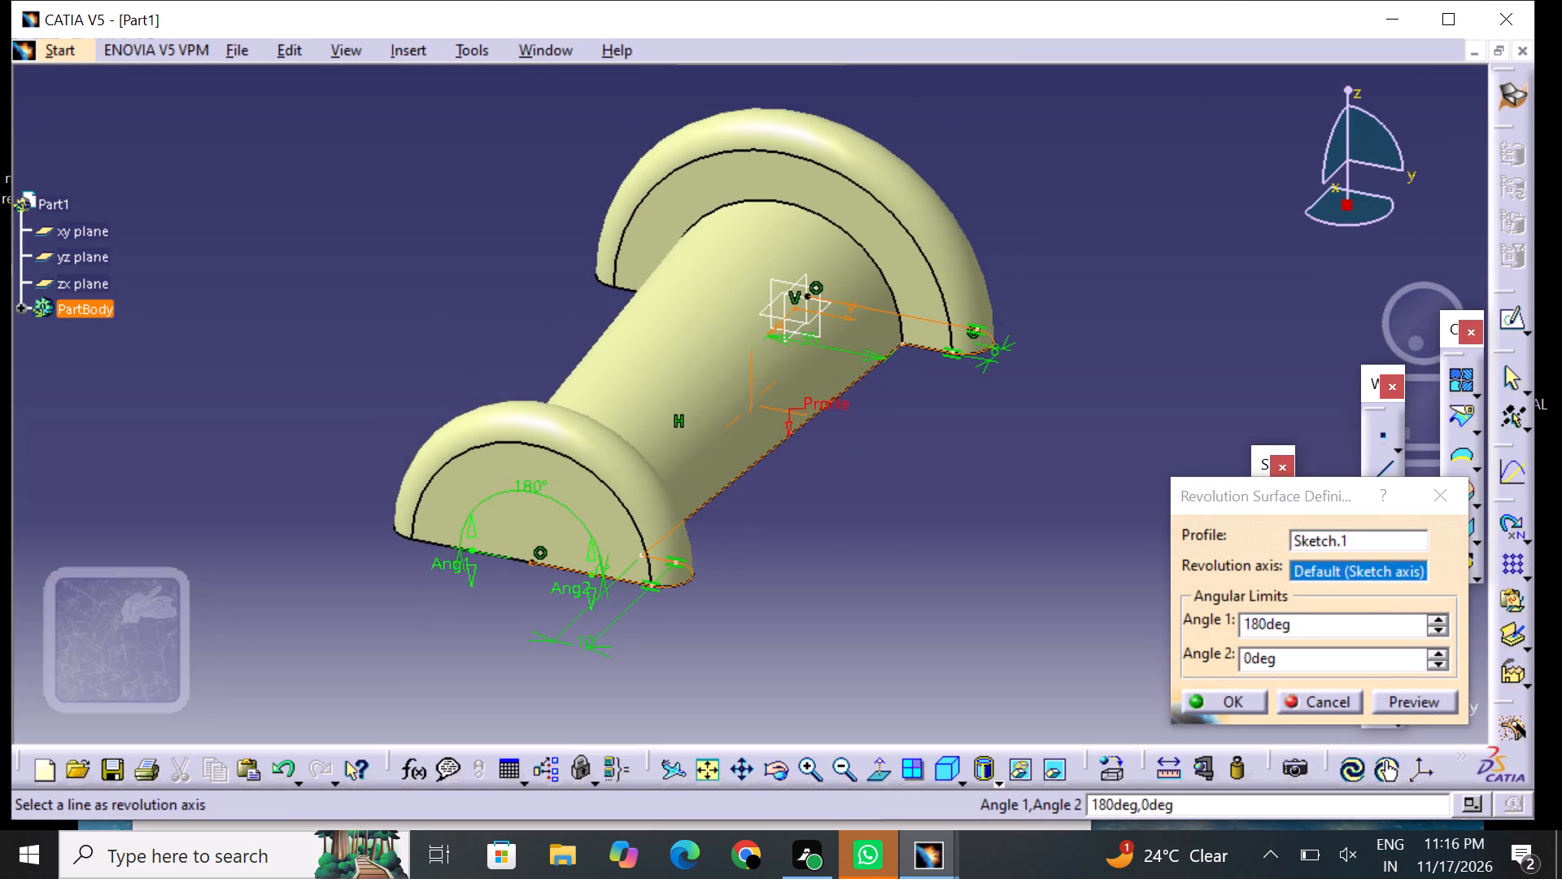
pyautogui.moveTo(880, 523); pyautogui.dragTo(932, 508, button='middle')
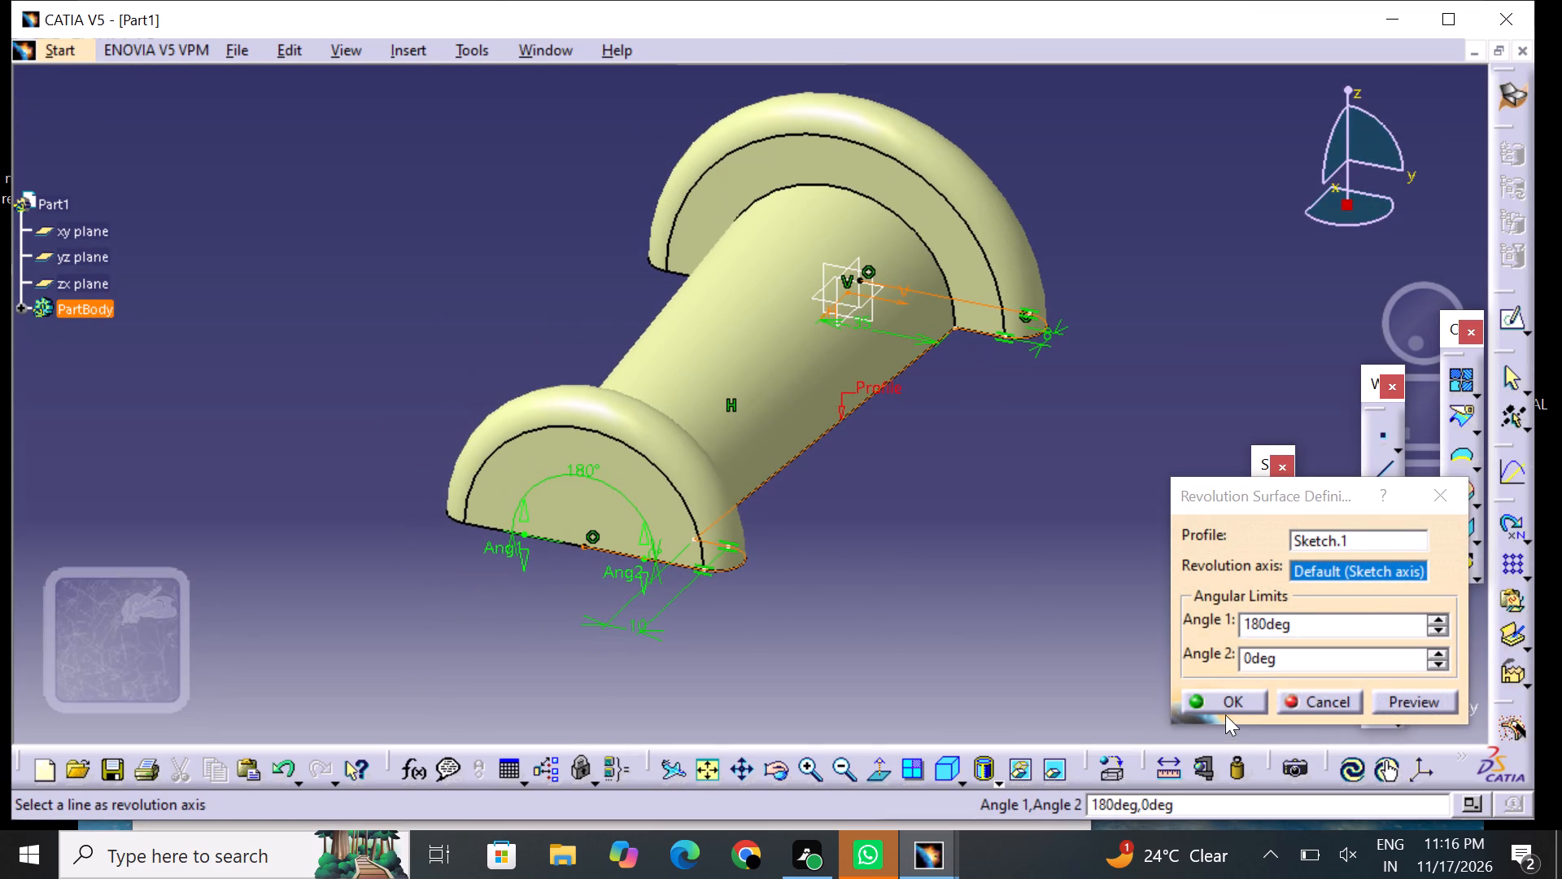
pyautogui.click(1232, 700)
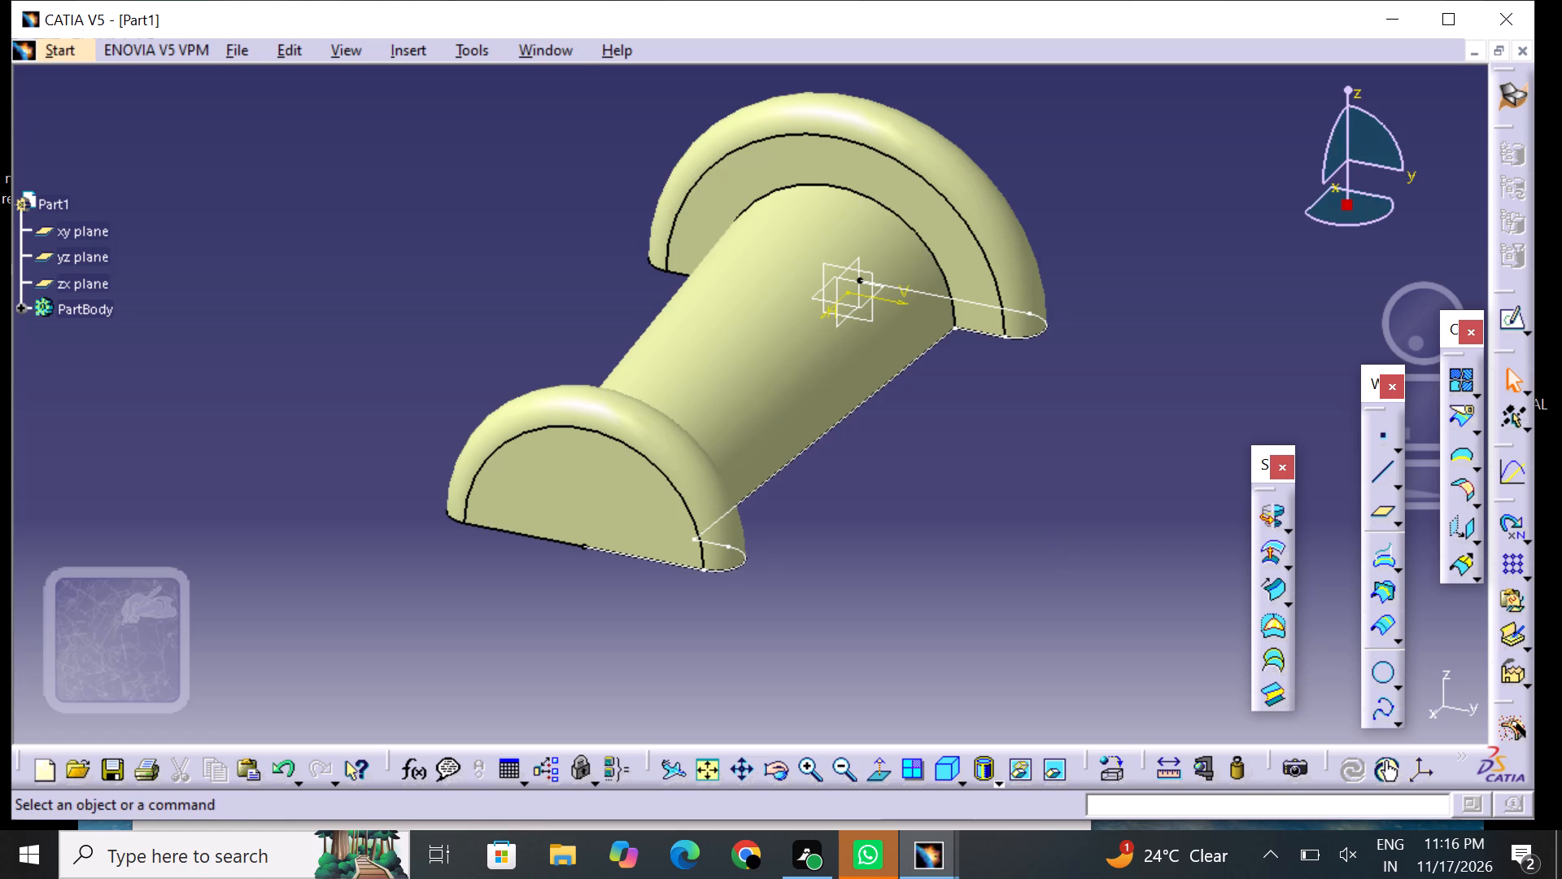
# Hide the revolved profile sketch so only the revolved surface and the reference planes remain displayed.
pyautogui.moveTo(1015, 505); pyautogui.dragTo(1001, 533, button='middle')
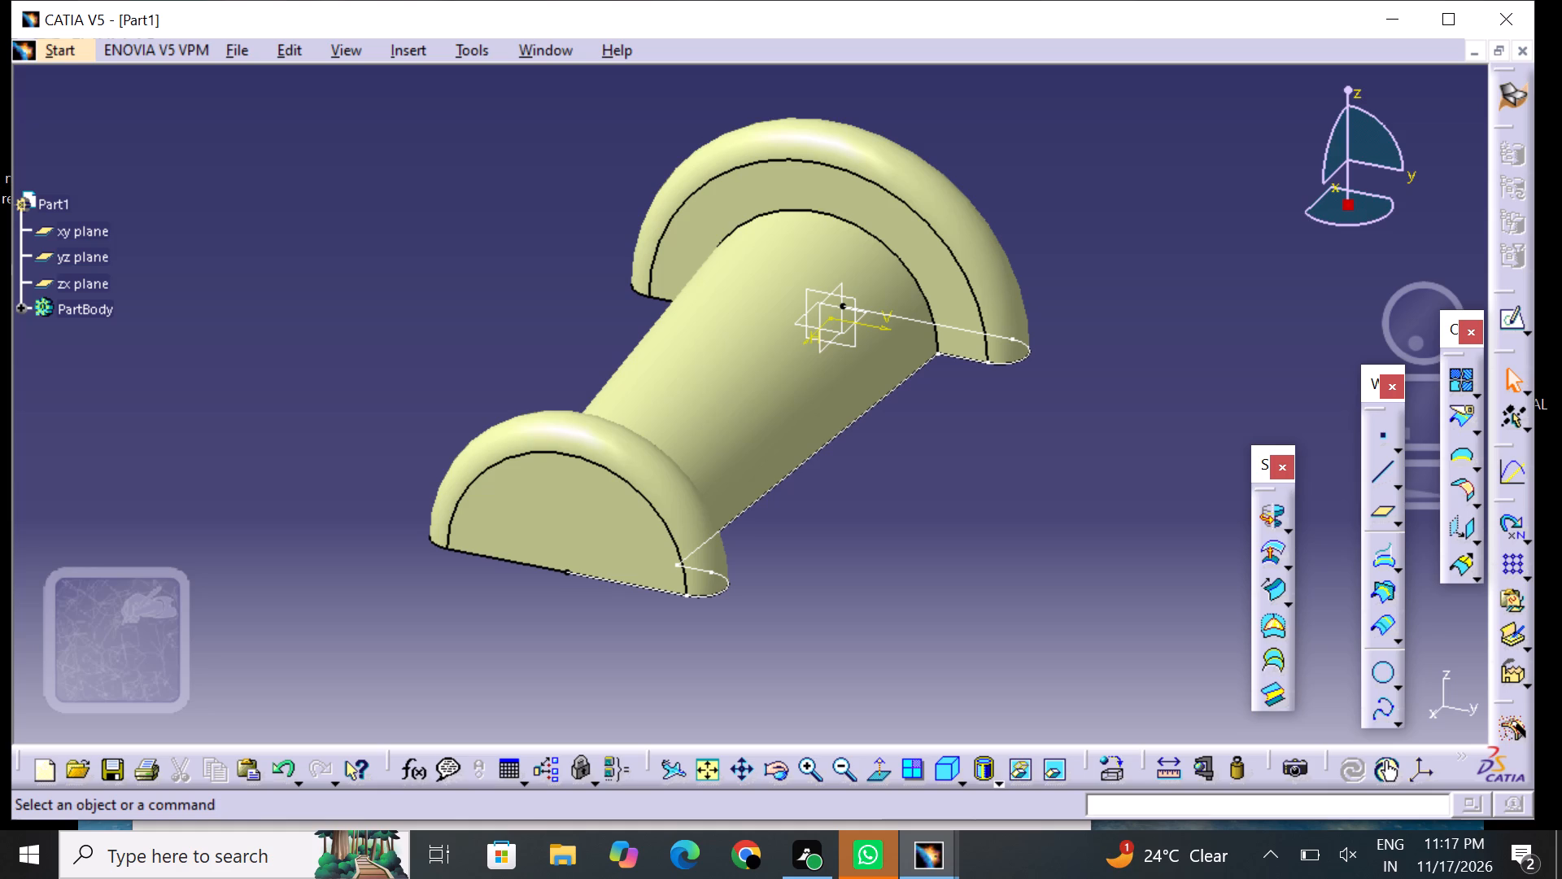
pyautogui.click(847, 425)
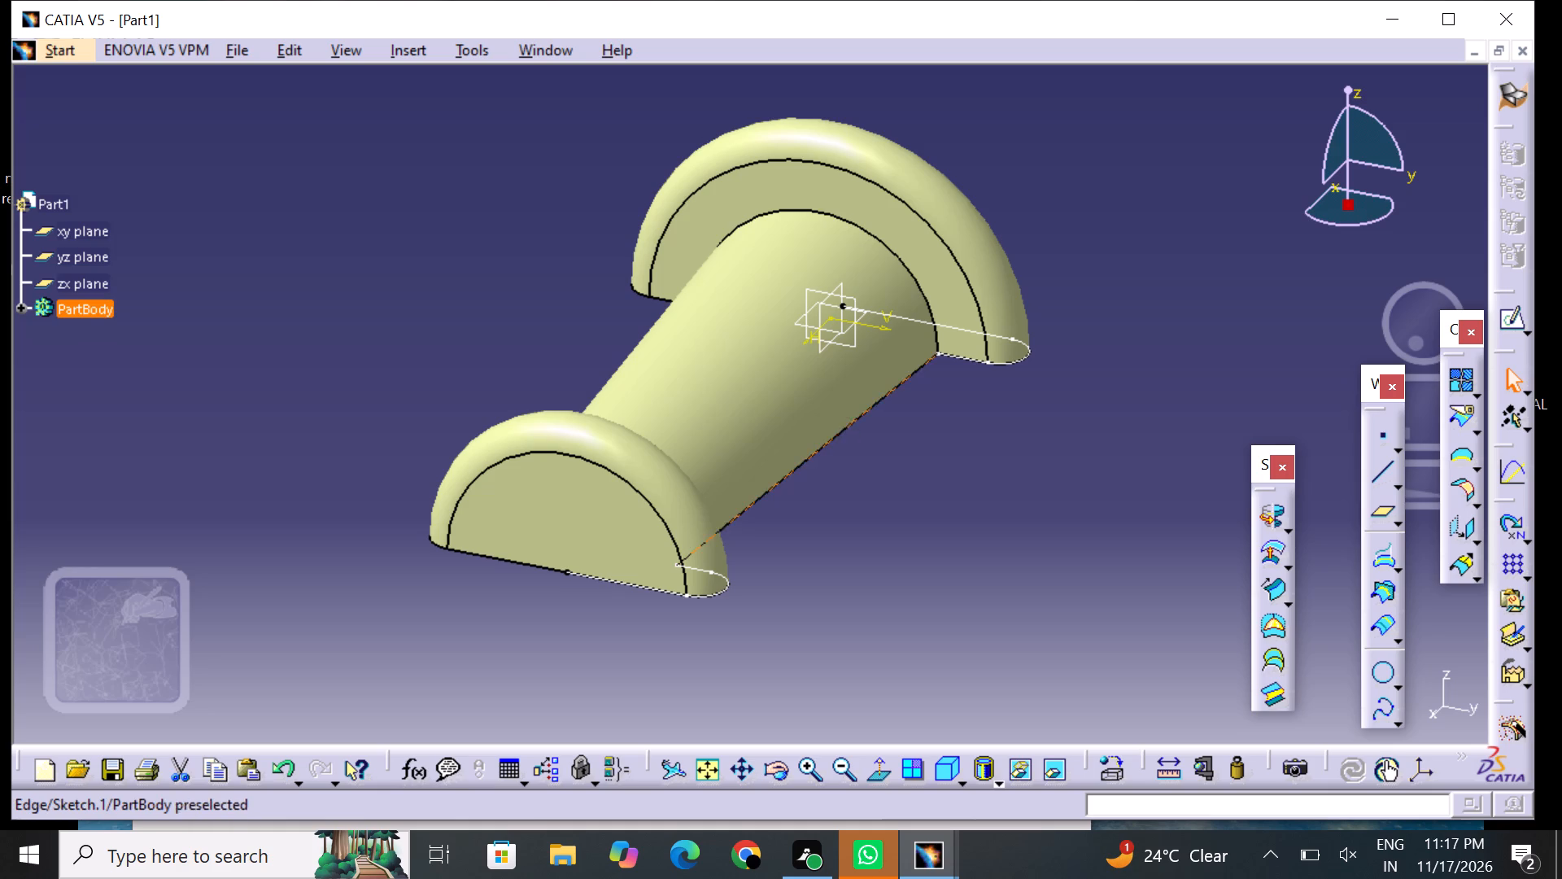
pyautogui.rightClick(840, 425)
pyautogui.click(872, 426)
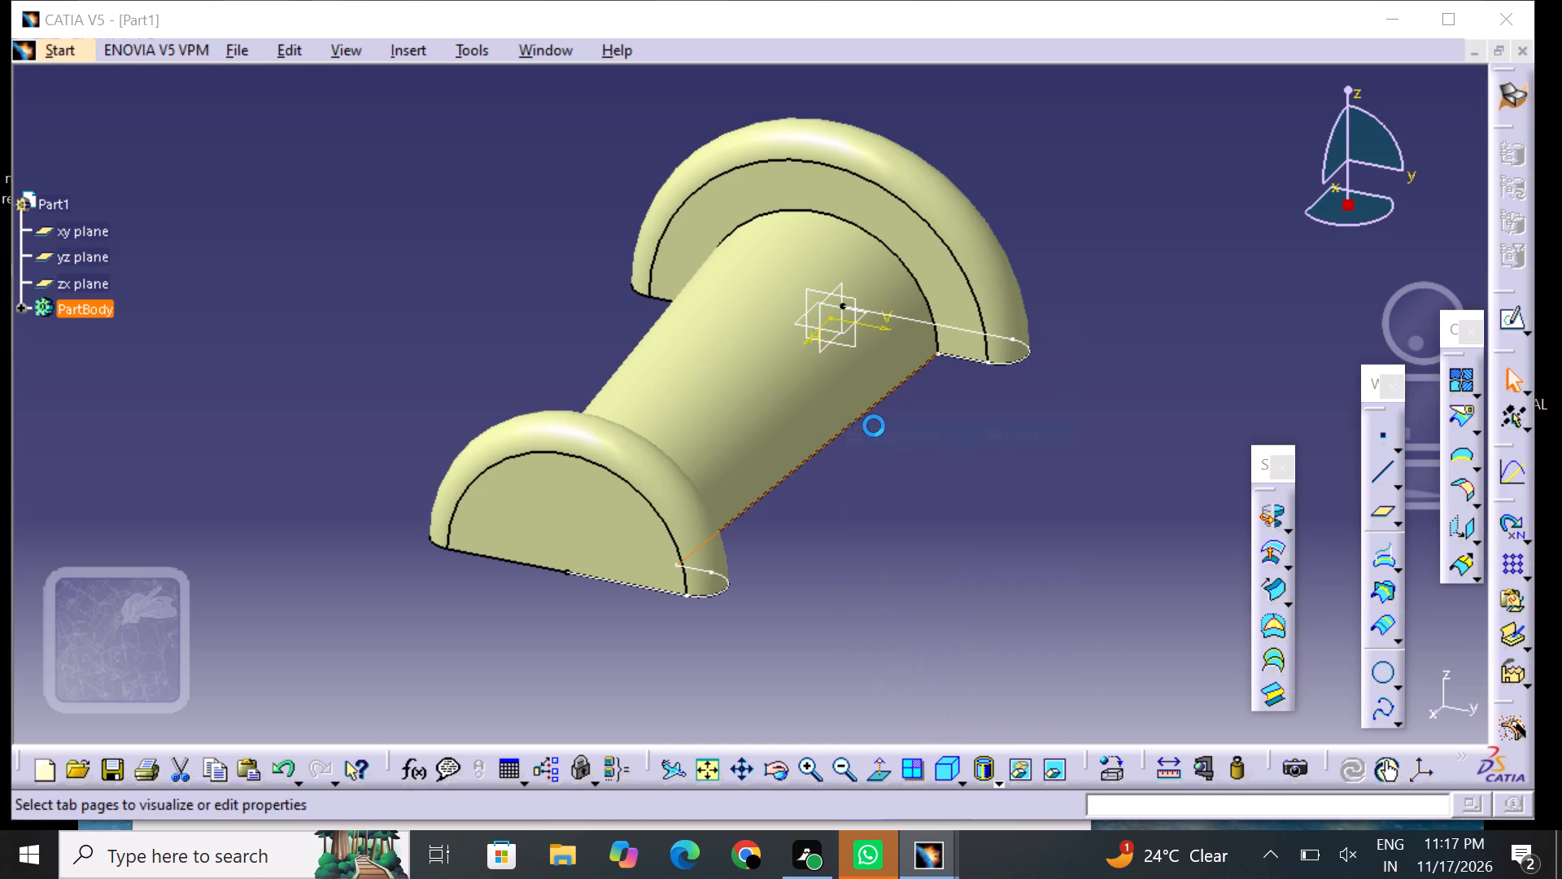
pyautogui.click(1438, 27)
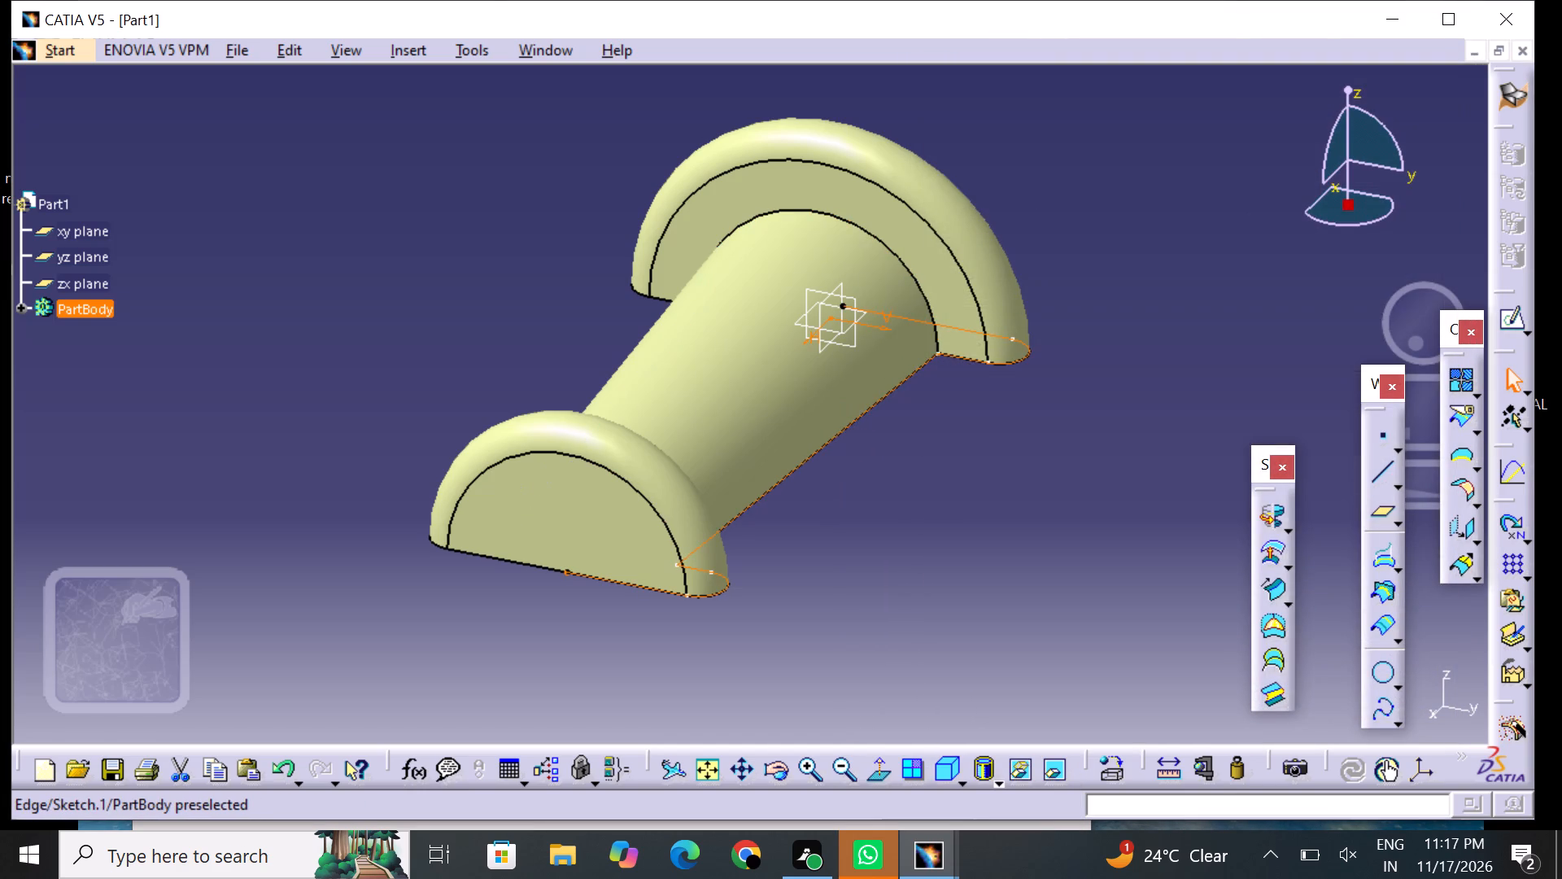
pyautogui.rightClick(874, 404)
pyautogui.click(928, 414)
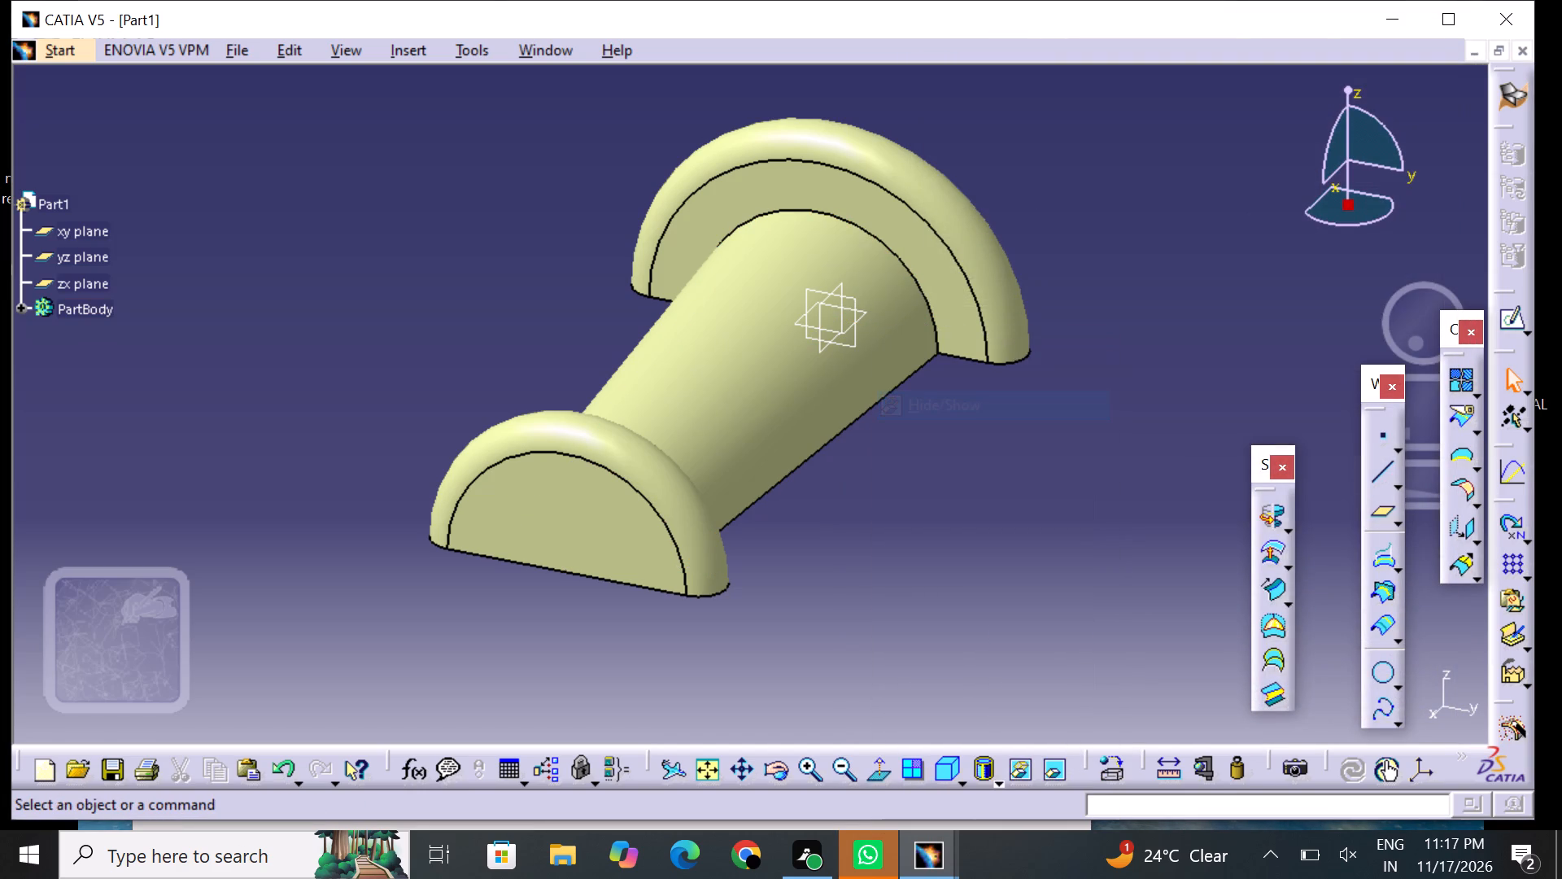
pyautogui.click(924, 448)
# Start a sketch on the xy plane and draw a centred rectangle about 40 by 40 mm on the horizontal axis, over the tapered section.
pyautogui.click(830, 332)
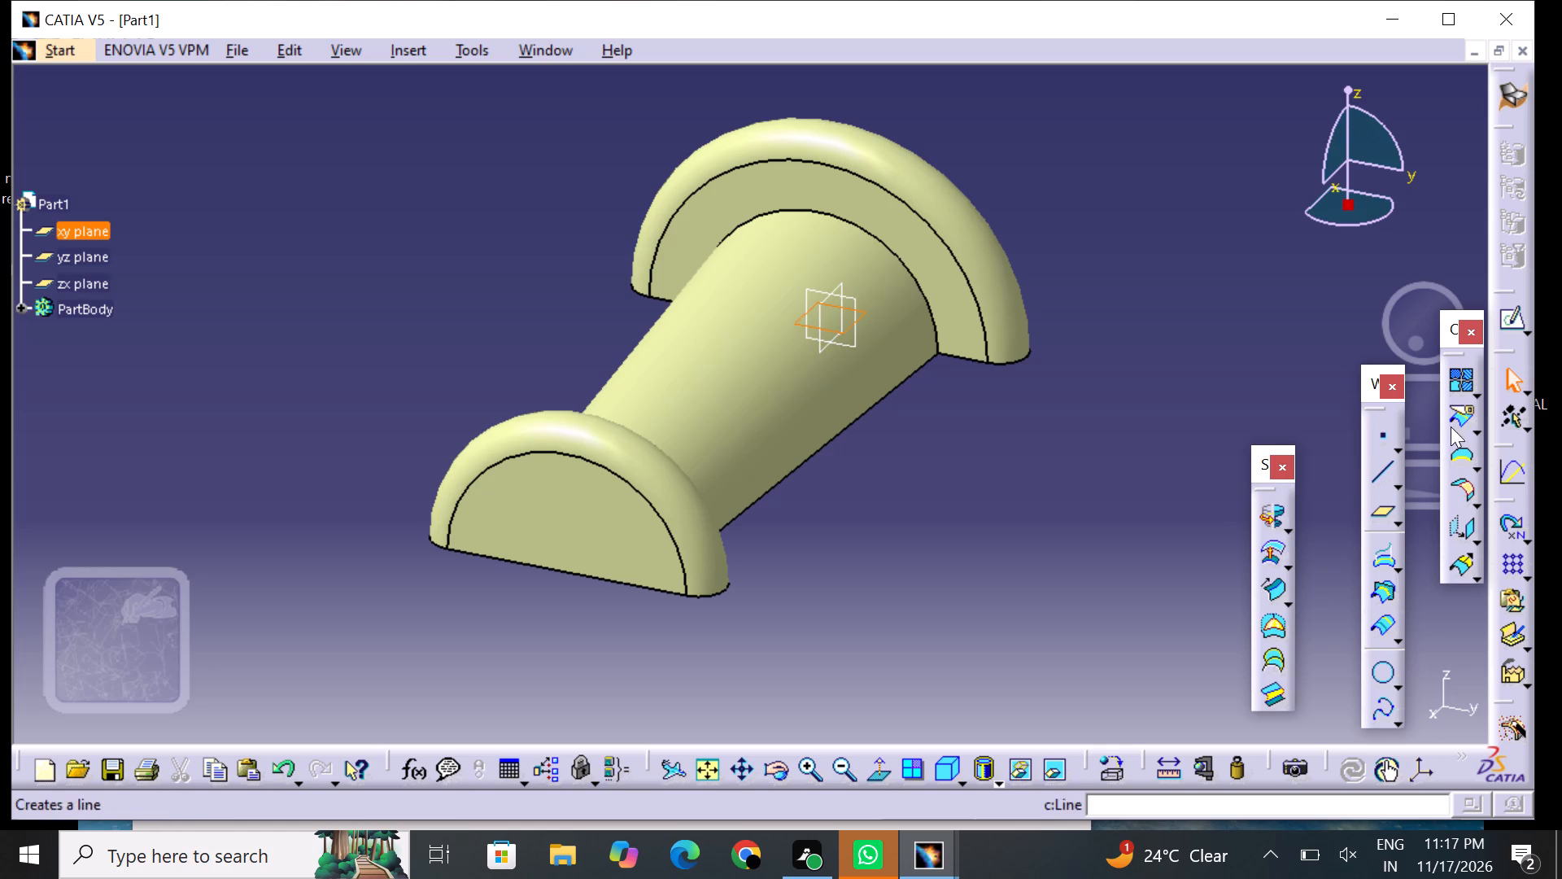
pyautogui.click(1512, 330)
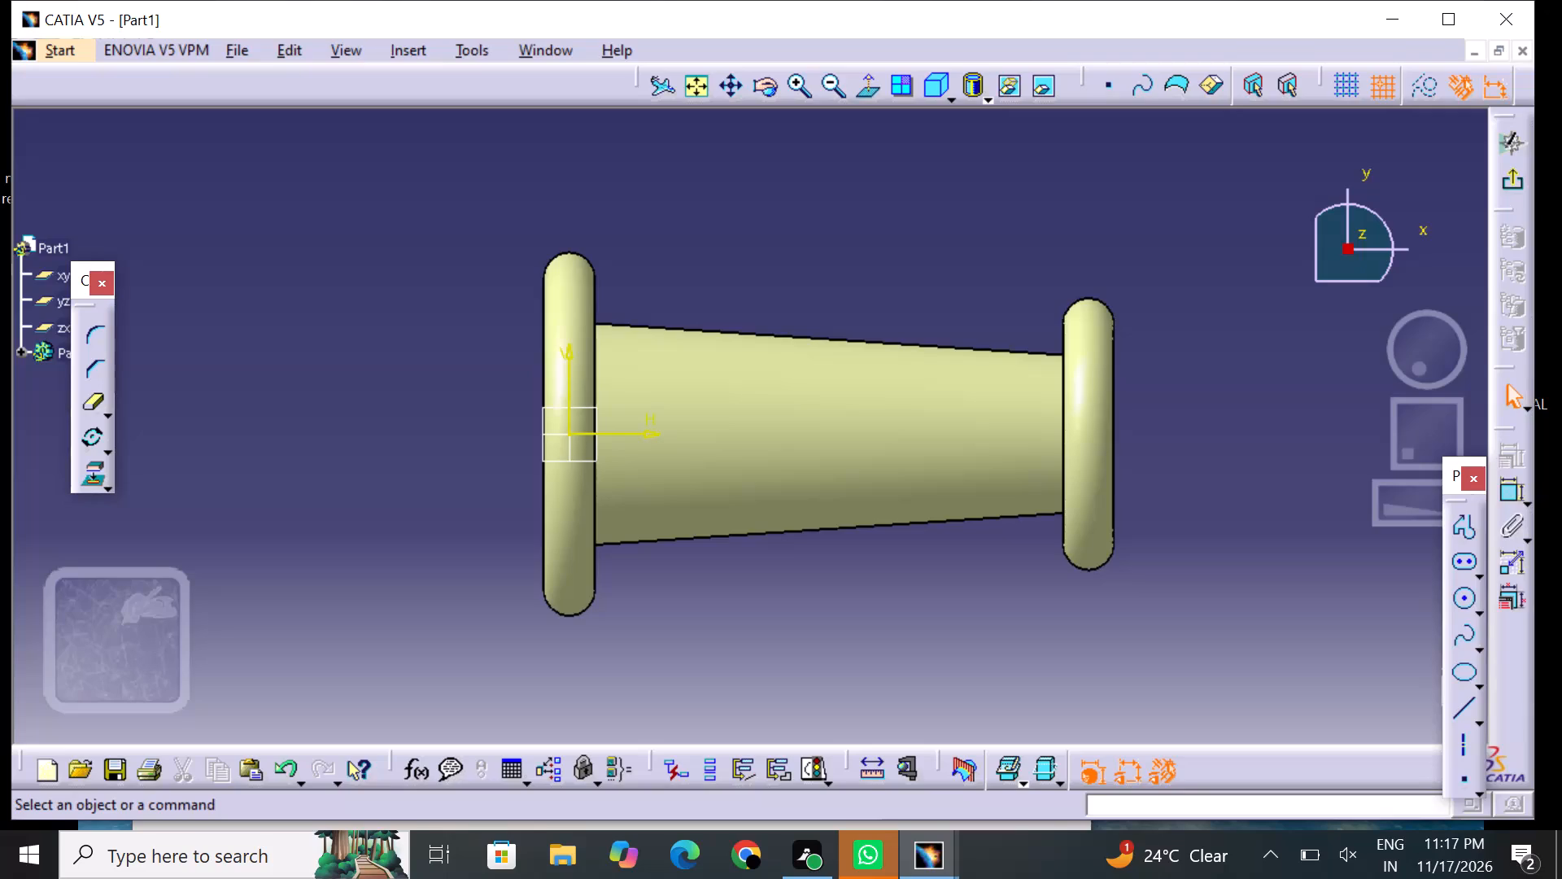
pyautogui.click(1484, 579)
pyautogui.click(1510, 600)
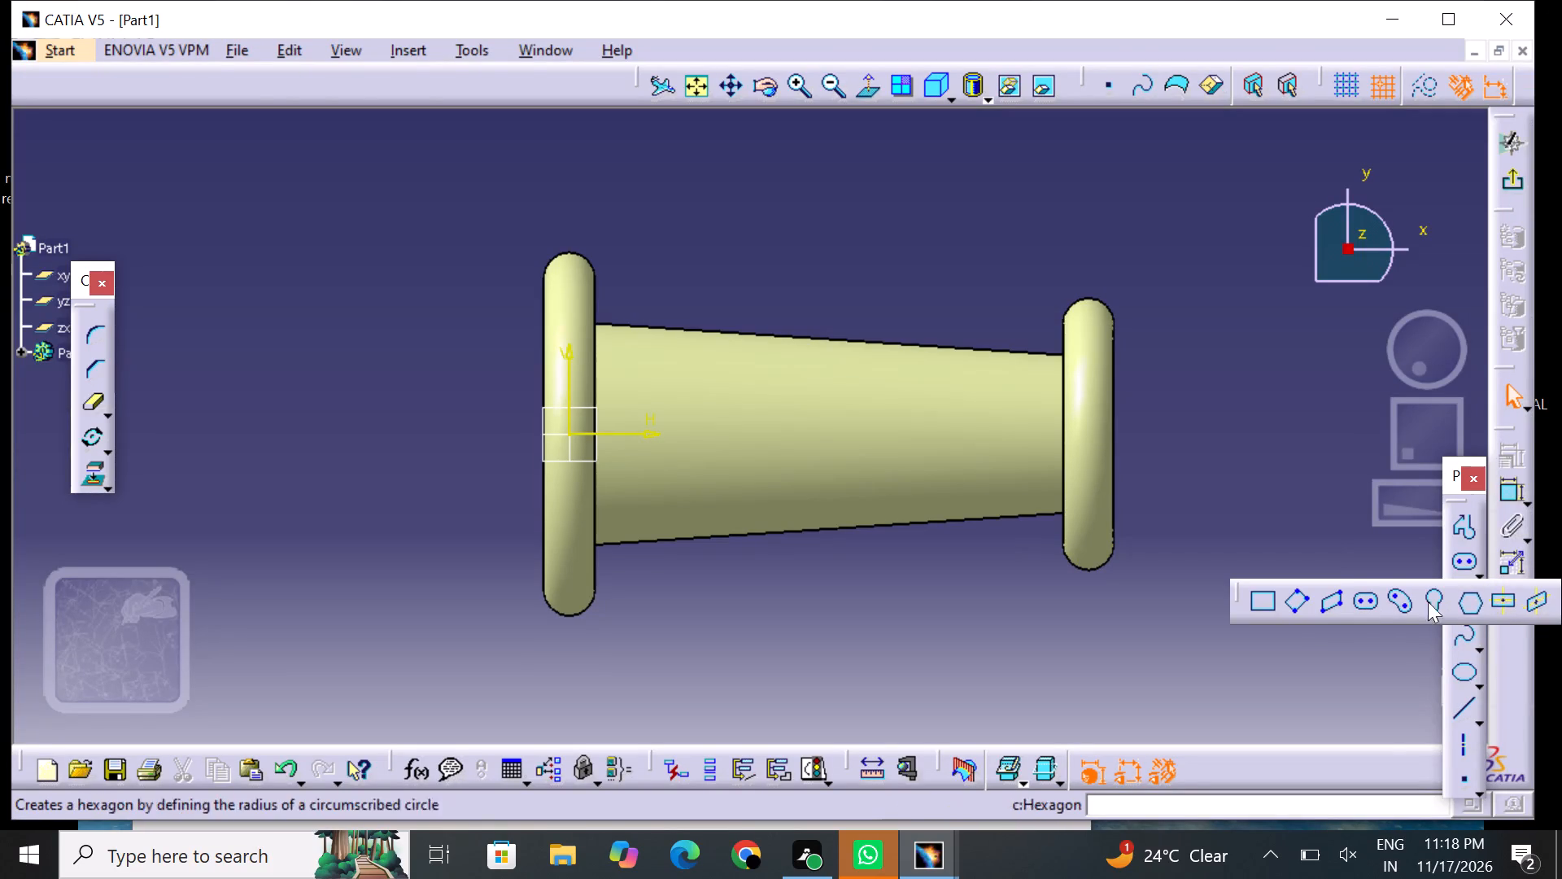
pyautogui.click(814, 431)
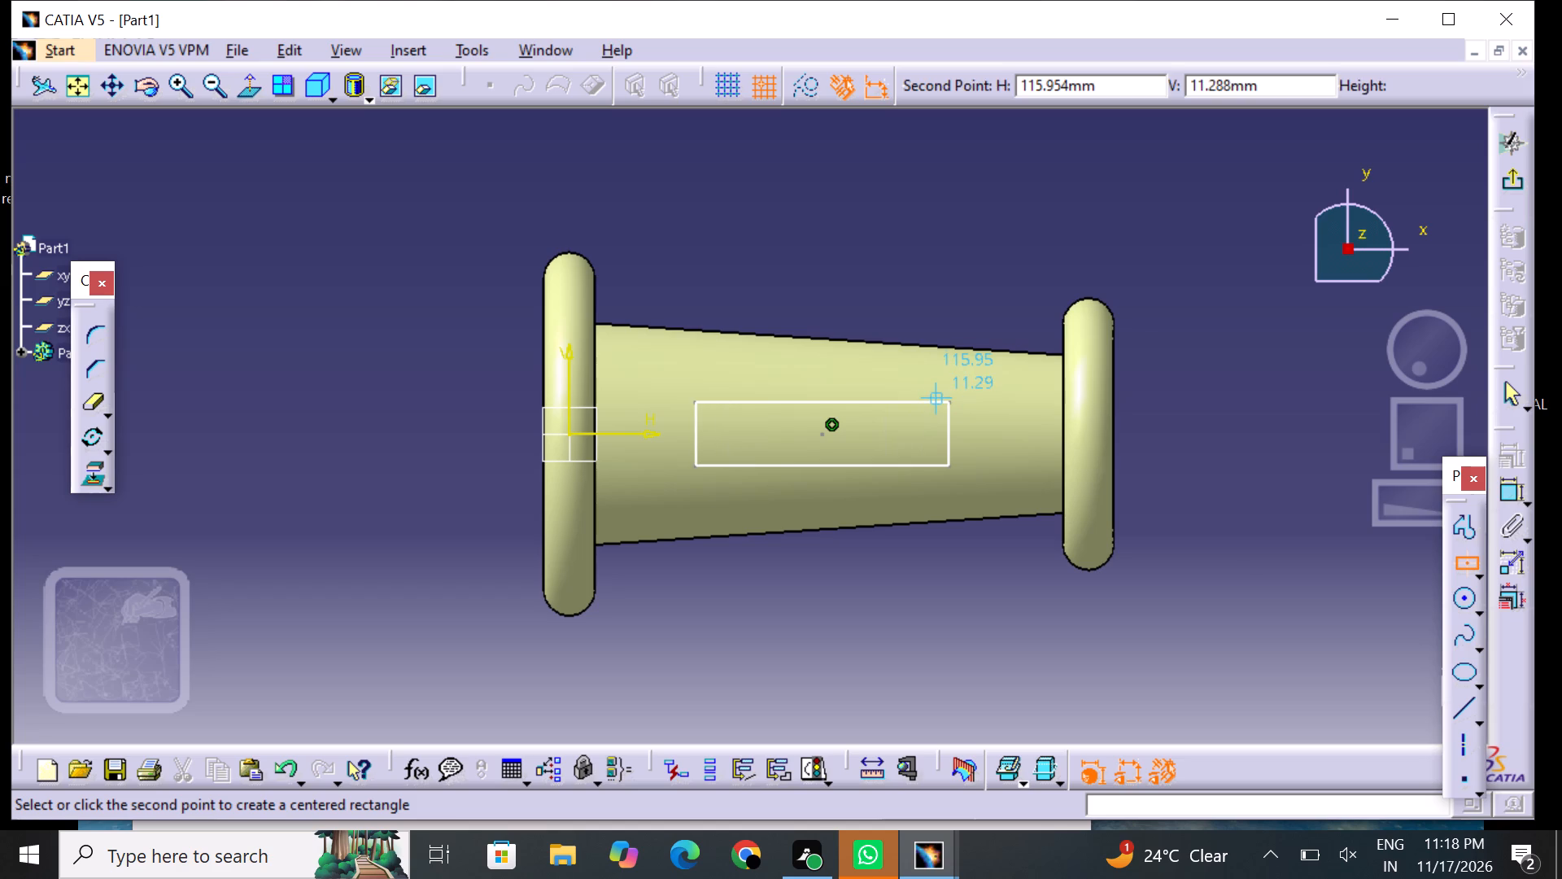
pyautogui.click(892, 377)
pyautogui.click(1071, 714)
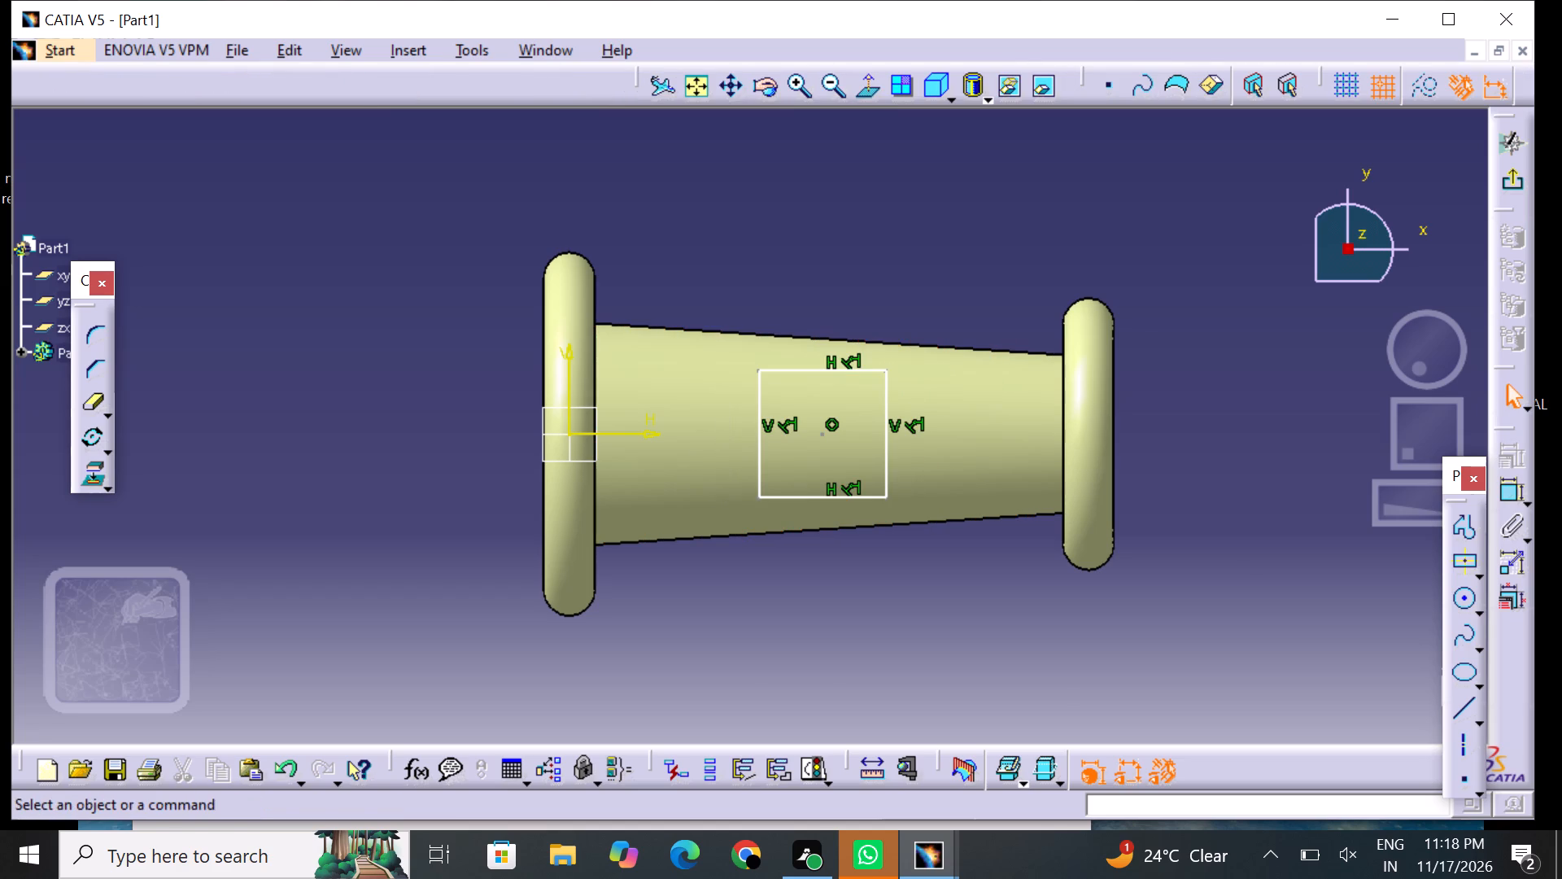
# Dimension the rectangle's horizontal side above the body and set its length to 60 mm.
pyautogui.click(1509, 498)
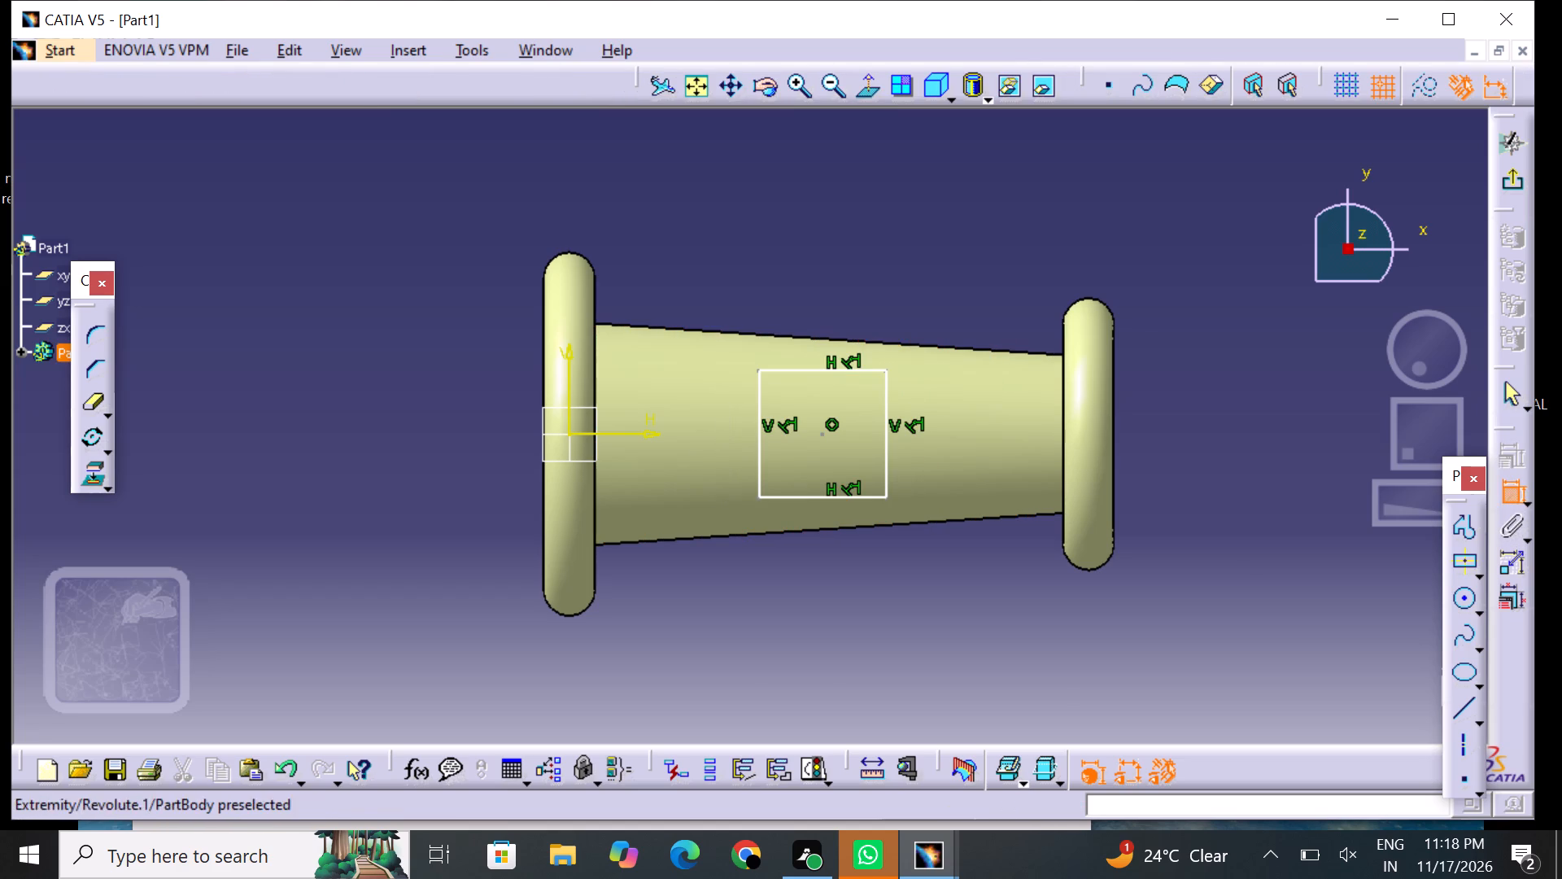
pyautogui.click(844, 368)
pyautogui.click(814, 300)
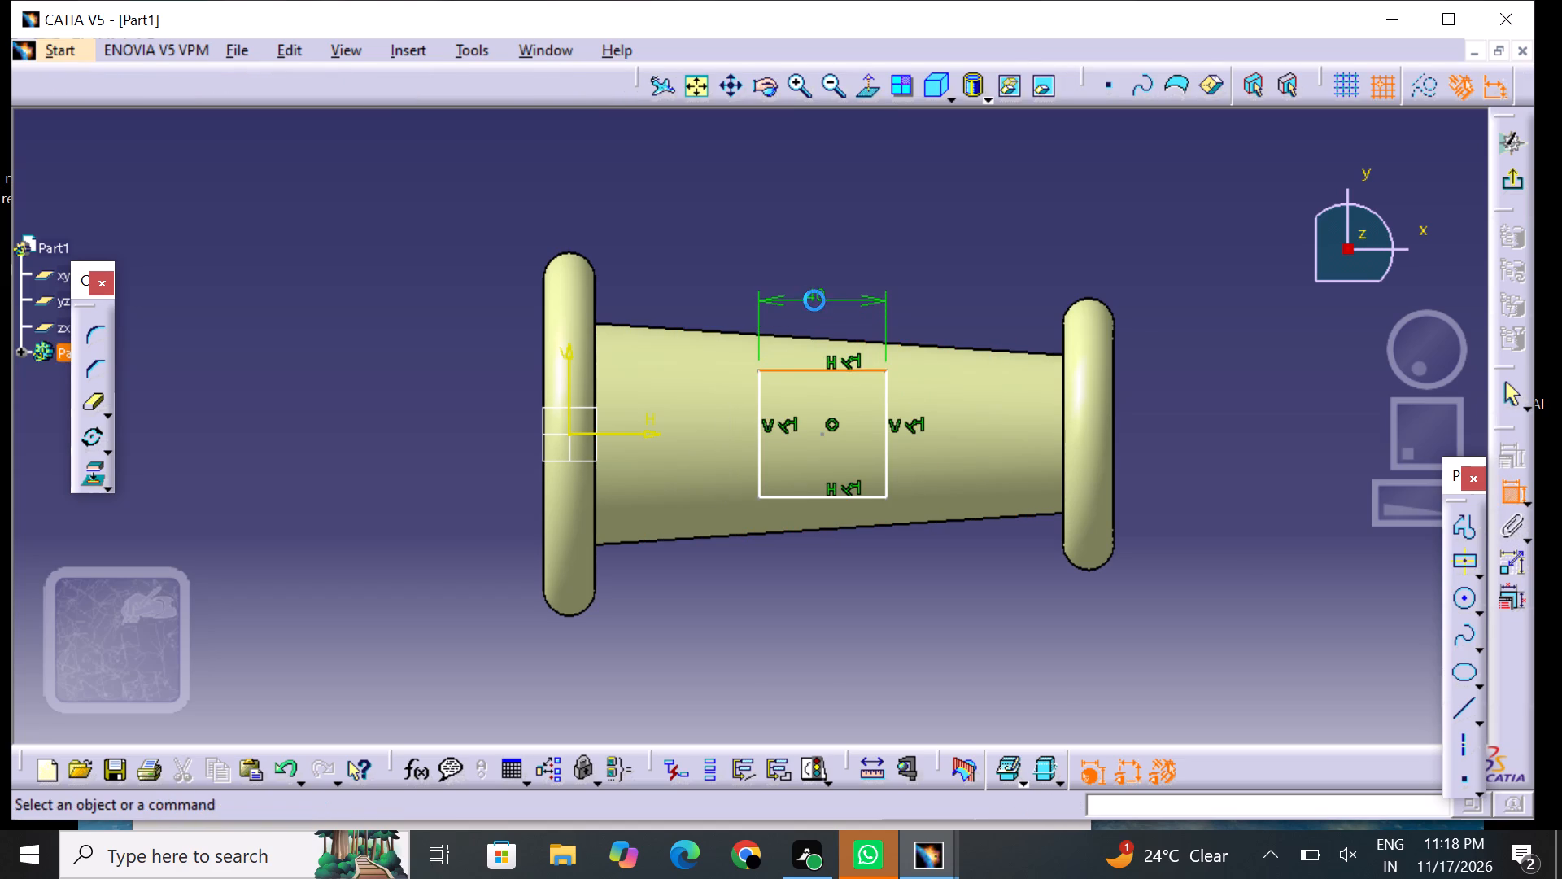
pyautogui.doubleClick(817, 295)
pyautogui.press('BackSpace')
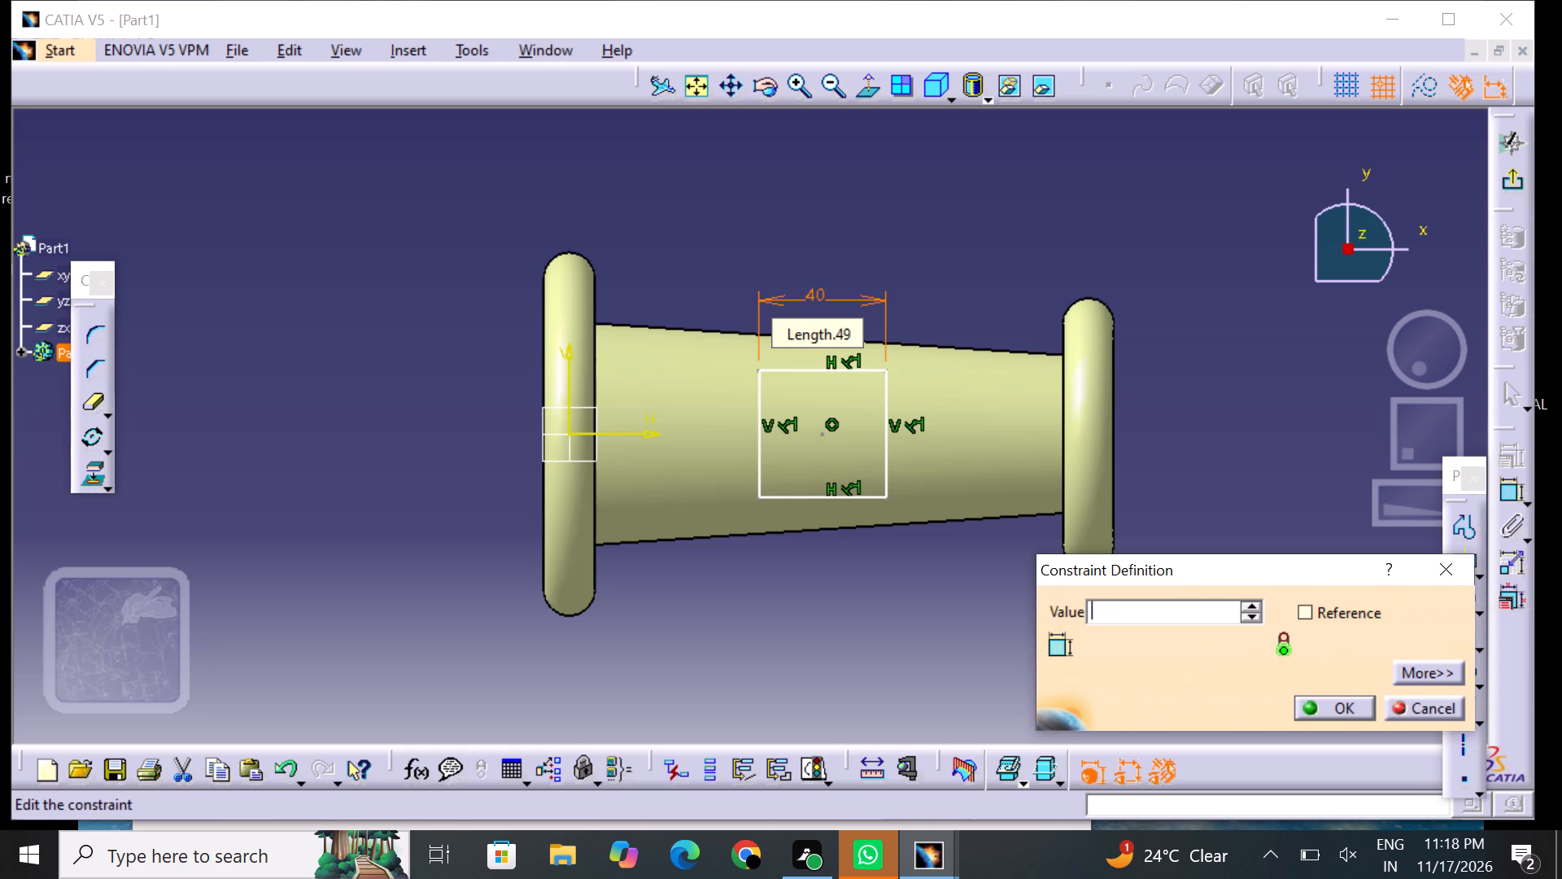
pyautogui.write('60')
pyautogui.press('Return')
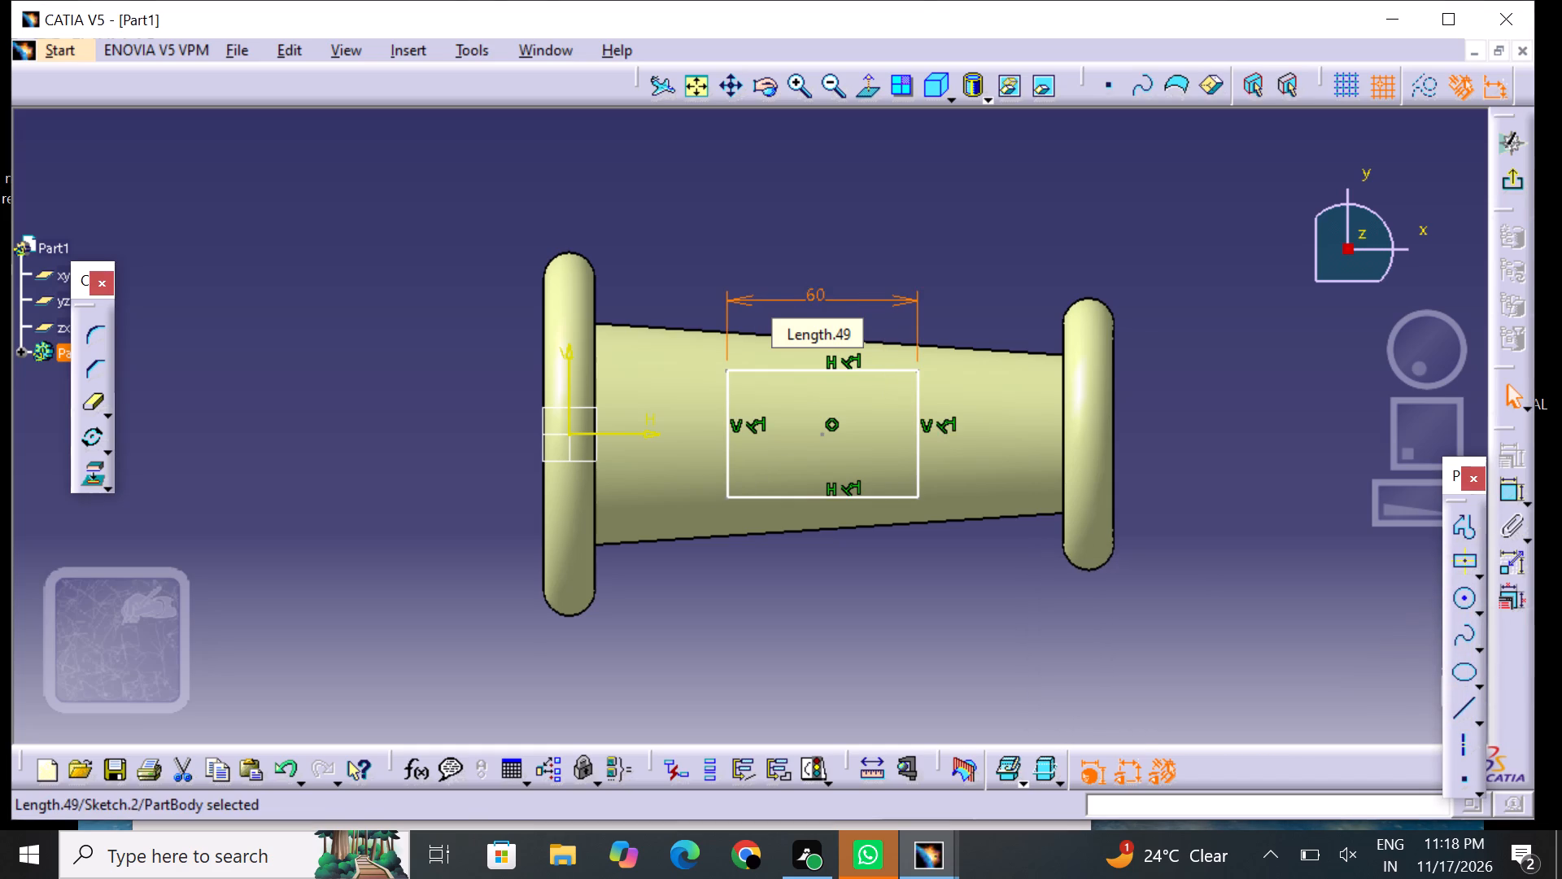
pyautogui.click(890, 533)
# Dimension the rectangle's vertical side and set its height to 30 mm.
pyautogui.click(1512, 494)
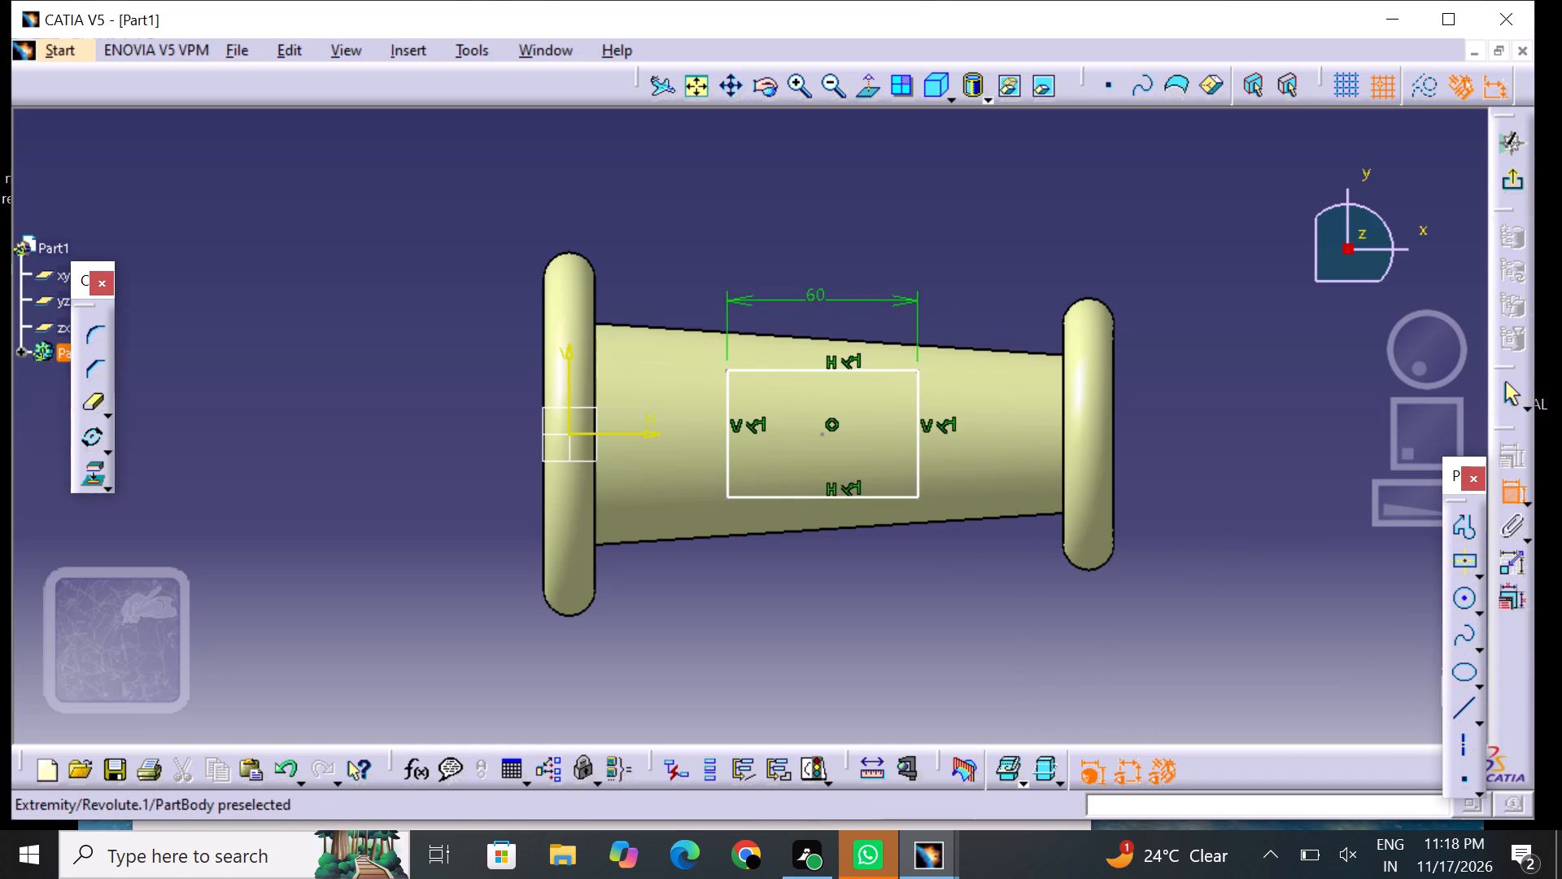
pyautogui.click(916, 451)
pyautogui.click(951, 571)
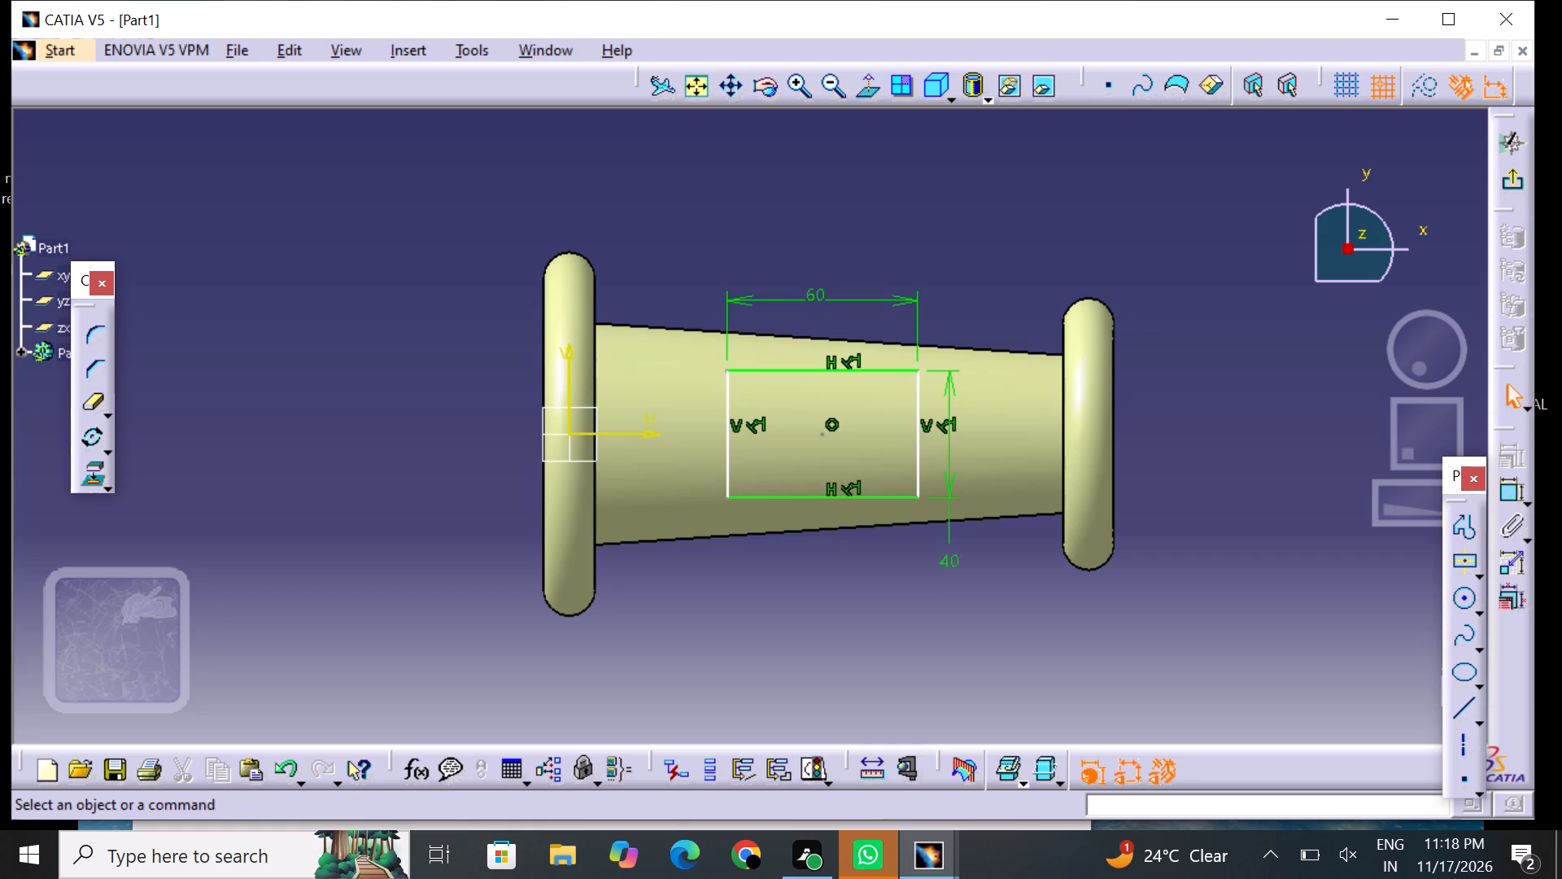
pyautogui.doubleClick(958, 564)
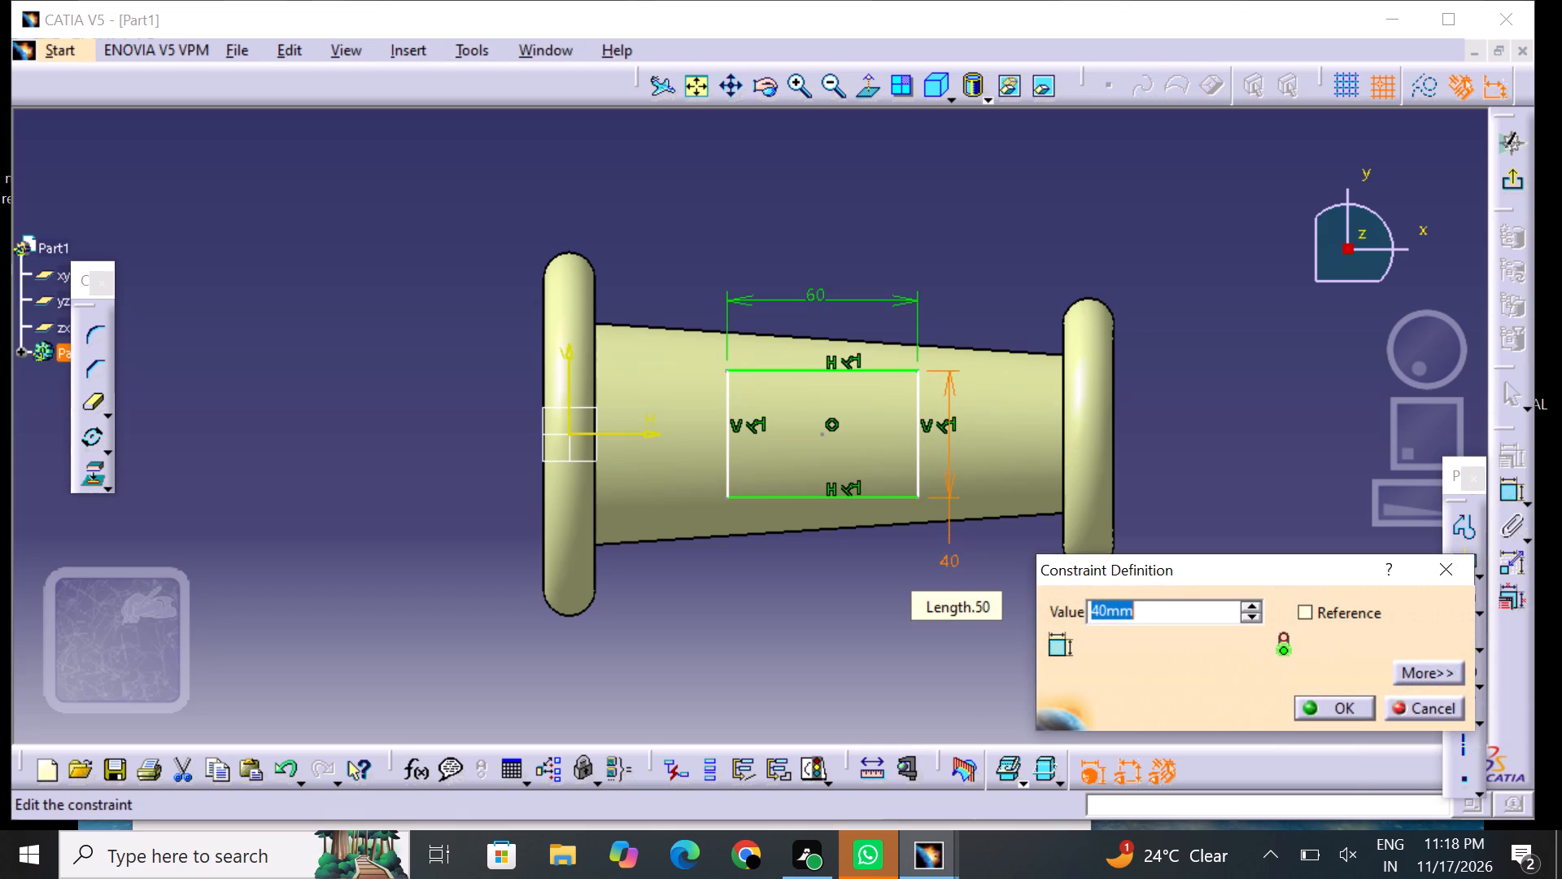
pyautogui.press('BackSpace')
pyautogui.write('30')
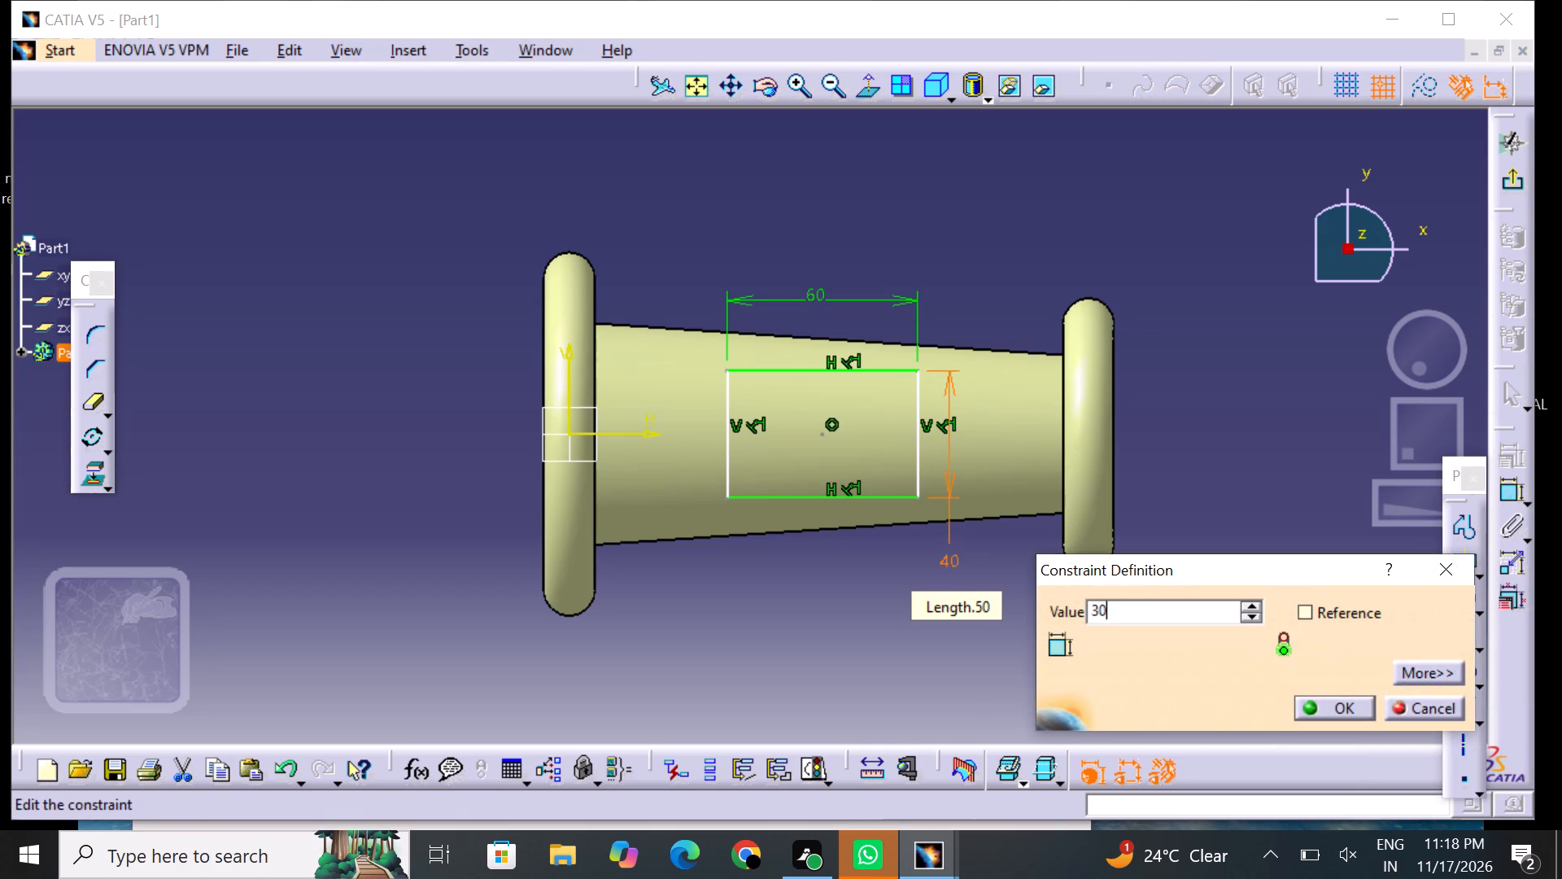
pyautogui.press('Return')
pyautogui.click(964, 588)
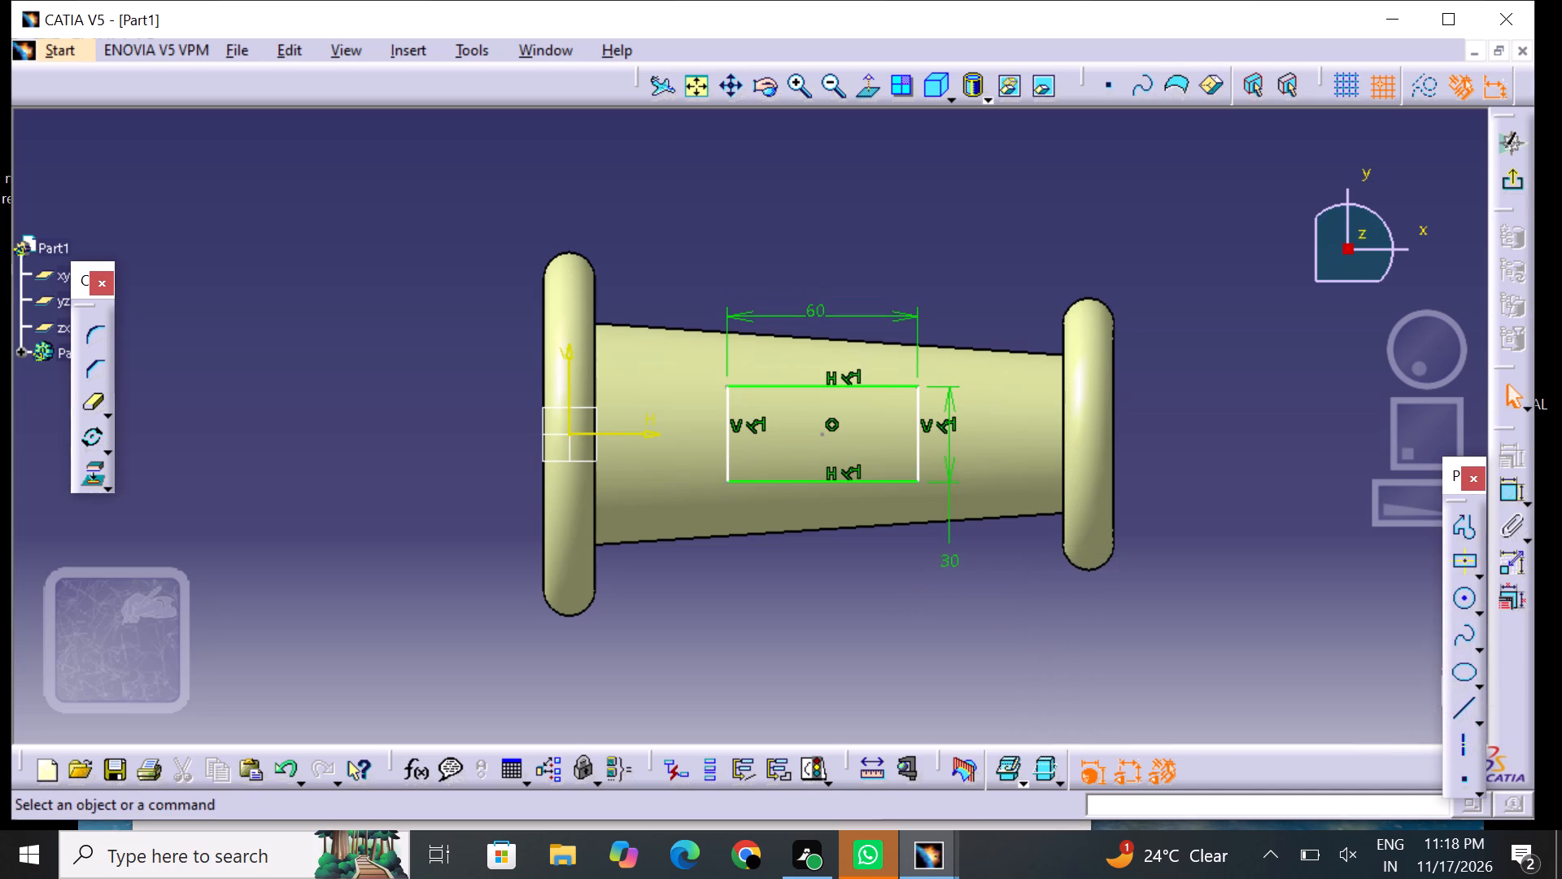
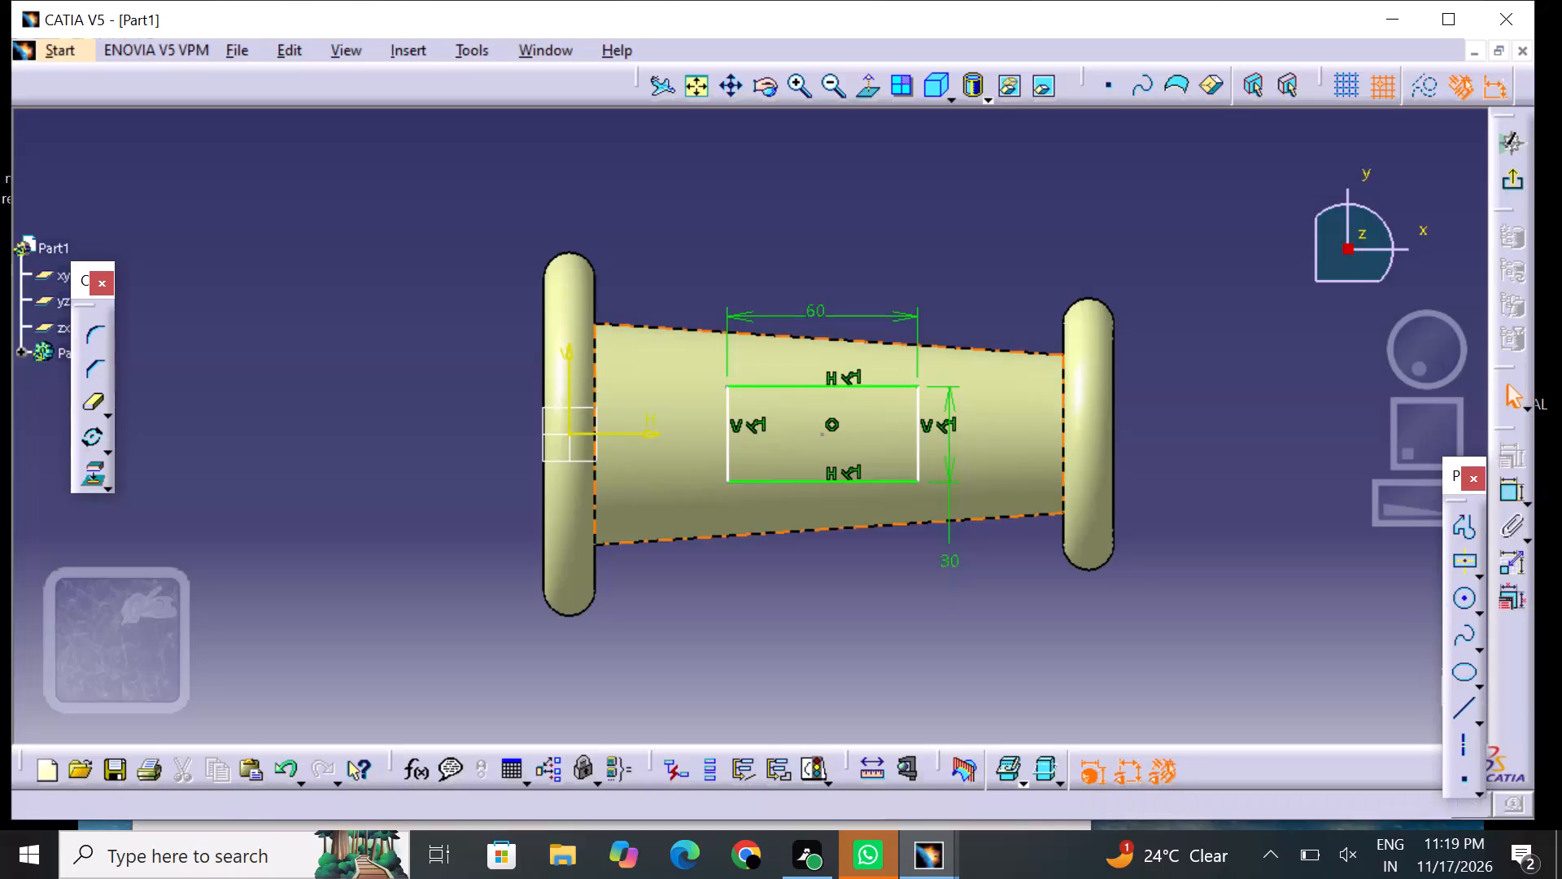
# Set the rectangle's horizontal length to 40 mm.
pyautogui.doubleClick(805, 309)
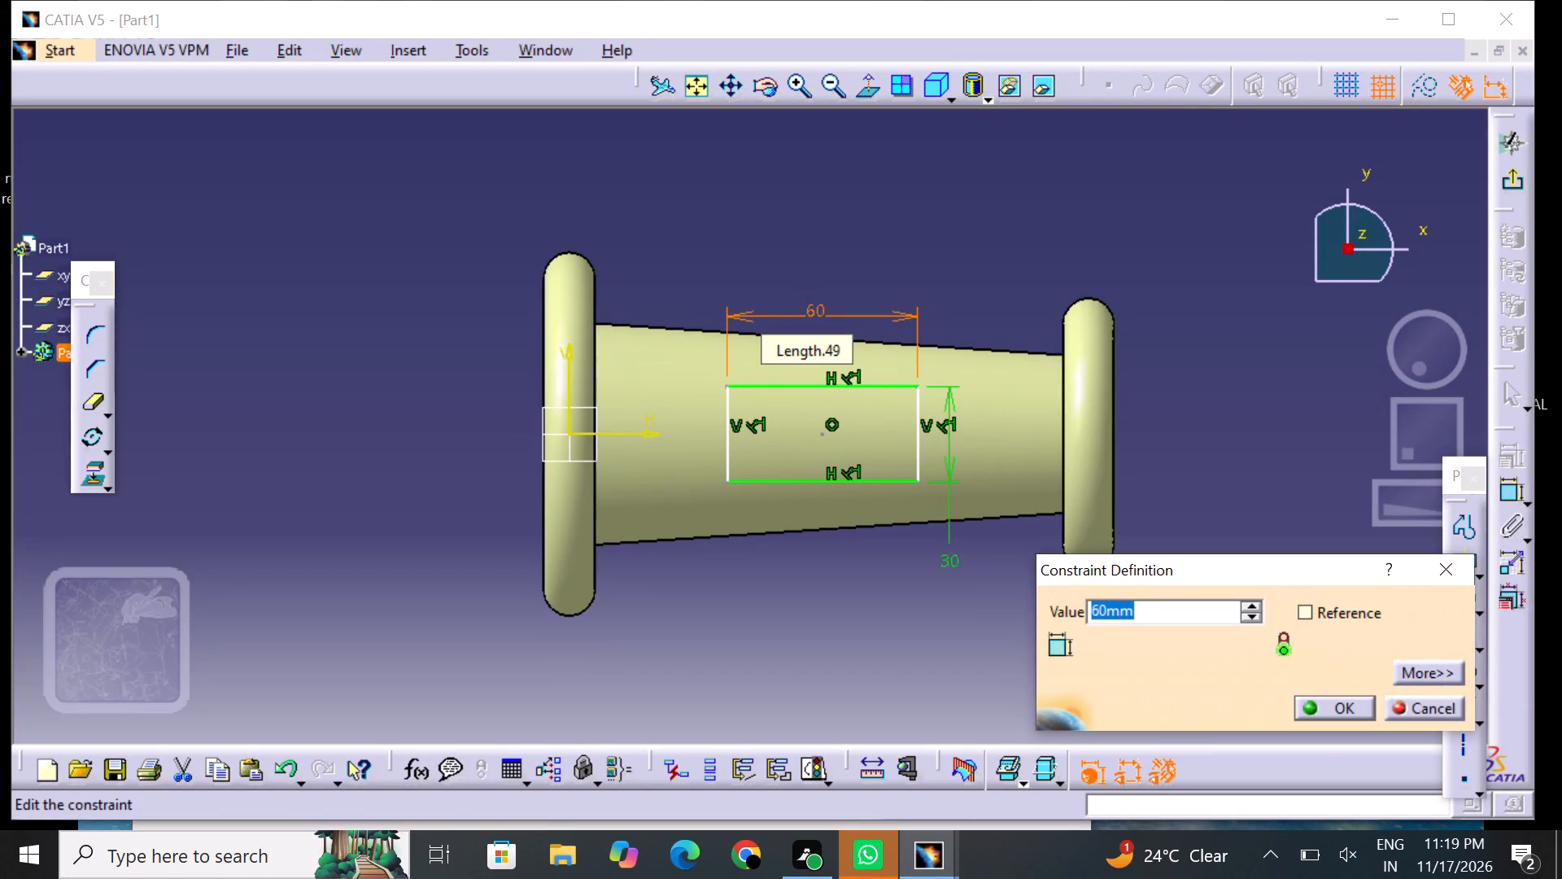
pyautogui.press('BackSpace')
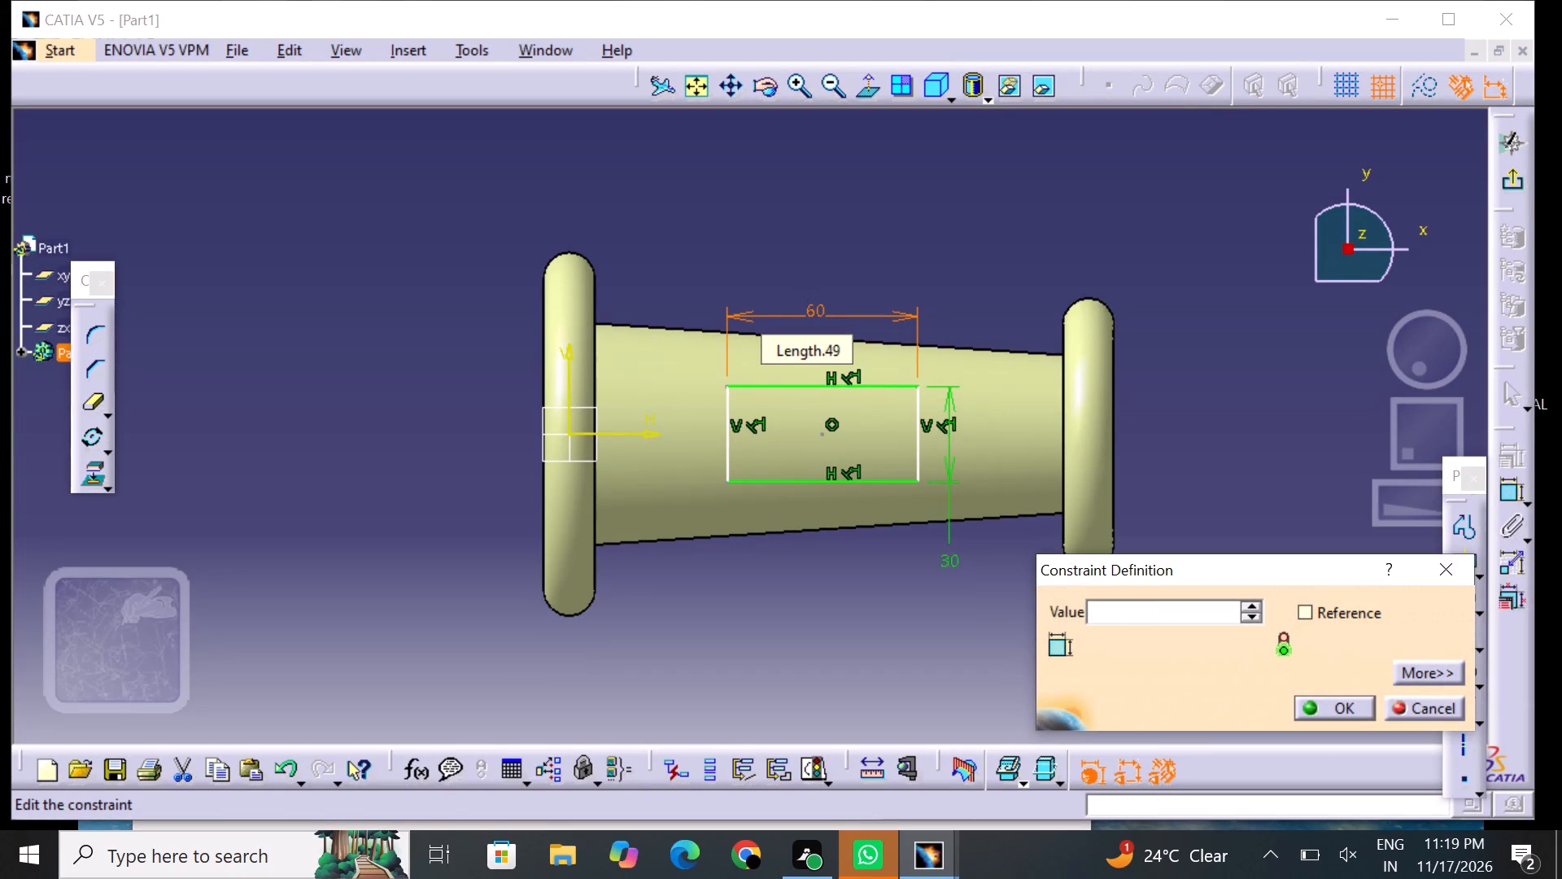
pyautogui.write('40')
pyautogui.press('Return')
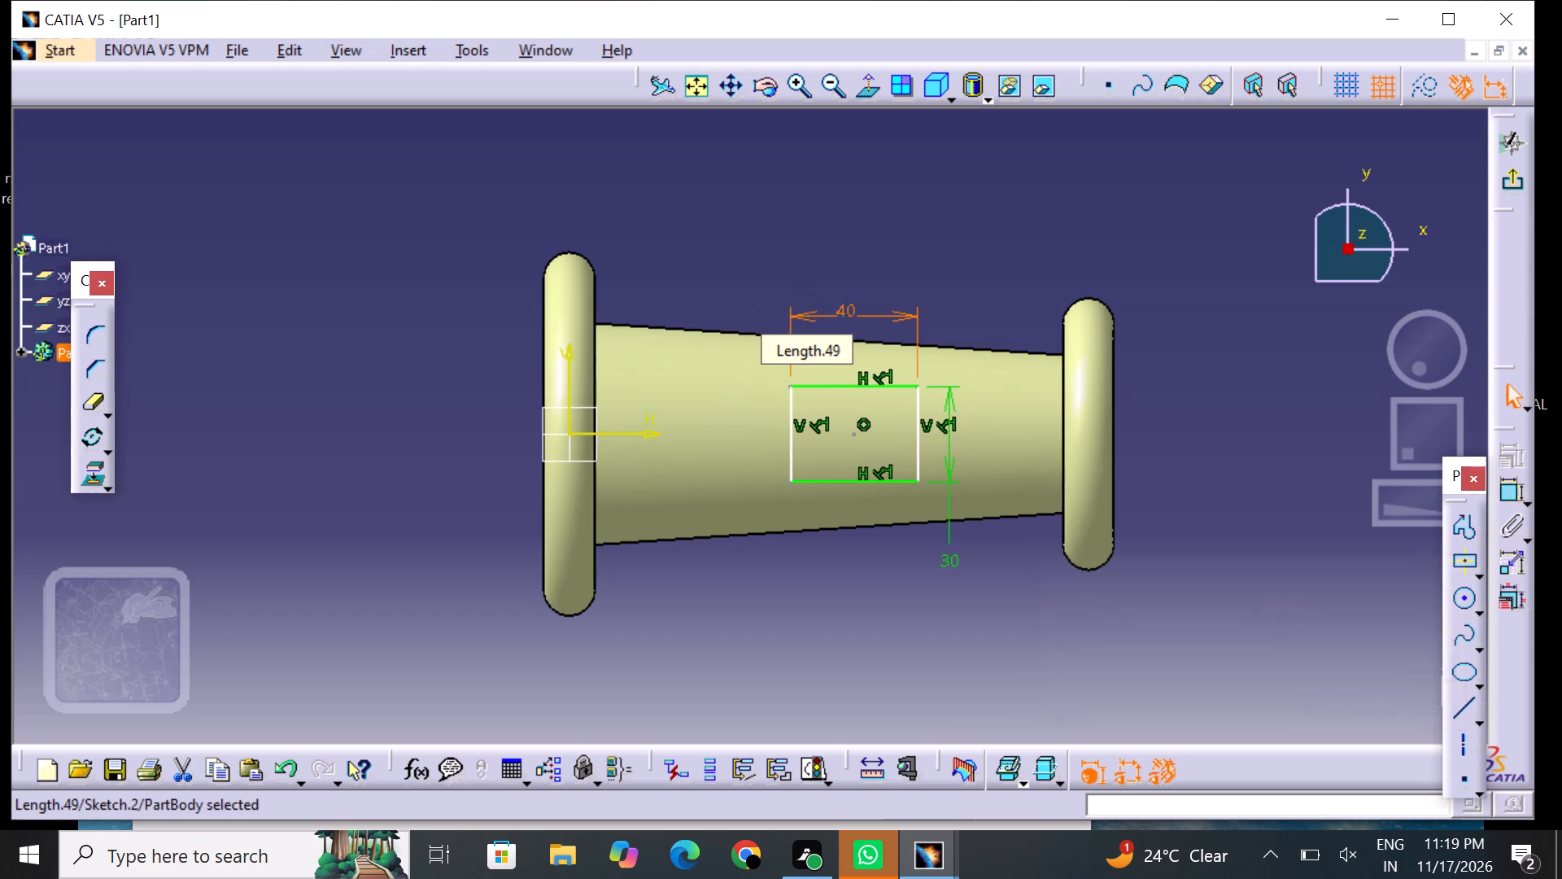
pyautogui.moveTo(815, 596); pyautogui.dragTo(822, 602)
# Set the rectangle's height to 20 mm.
pyautogui.doubleClick(949, 562)
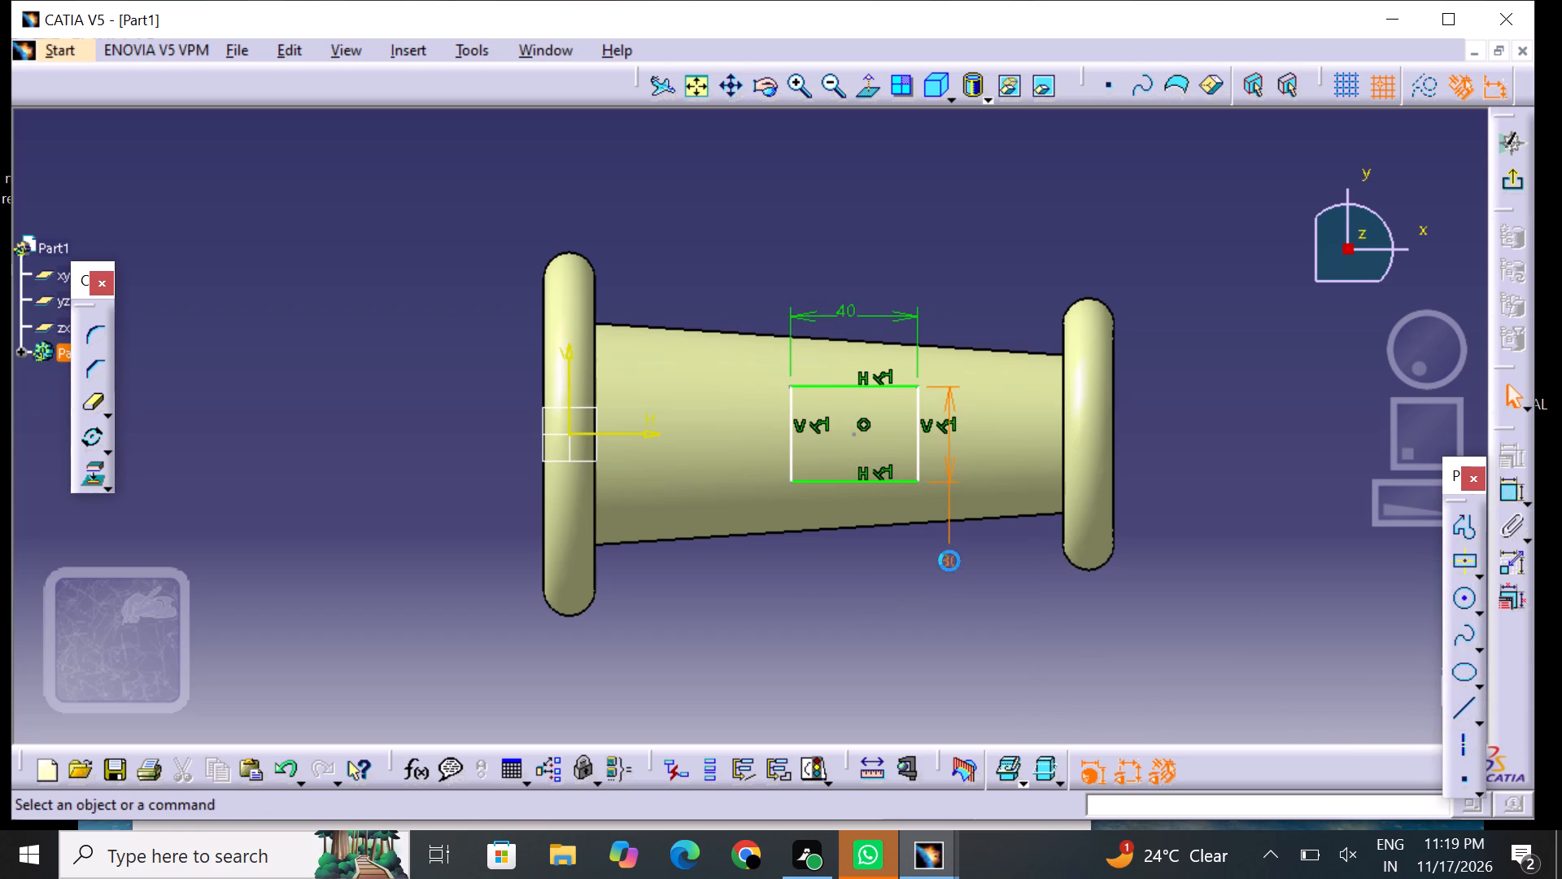
pyautogui.press('BackSpace')
pyautogui.write('20')
pyautogui.press('Return')
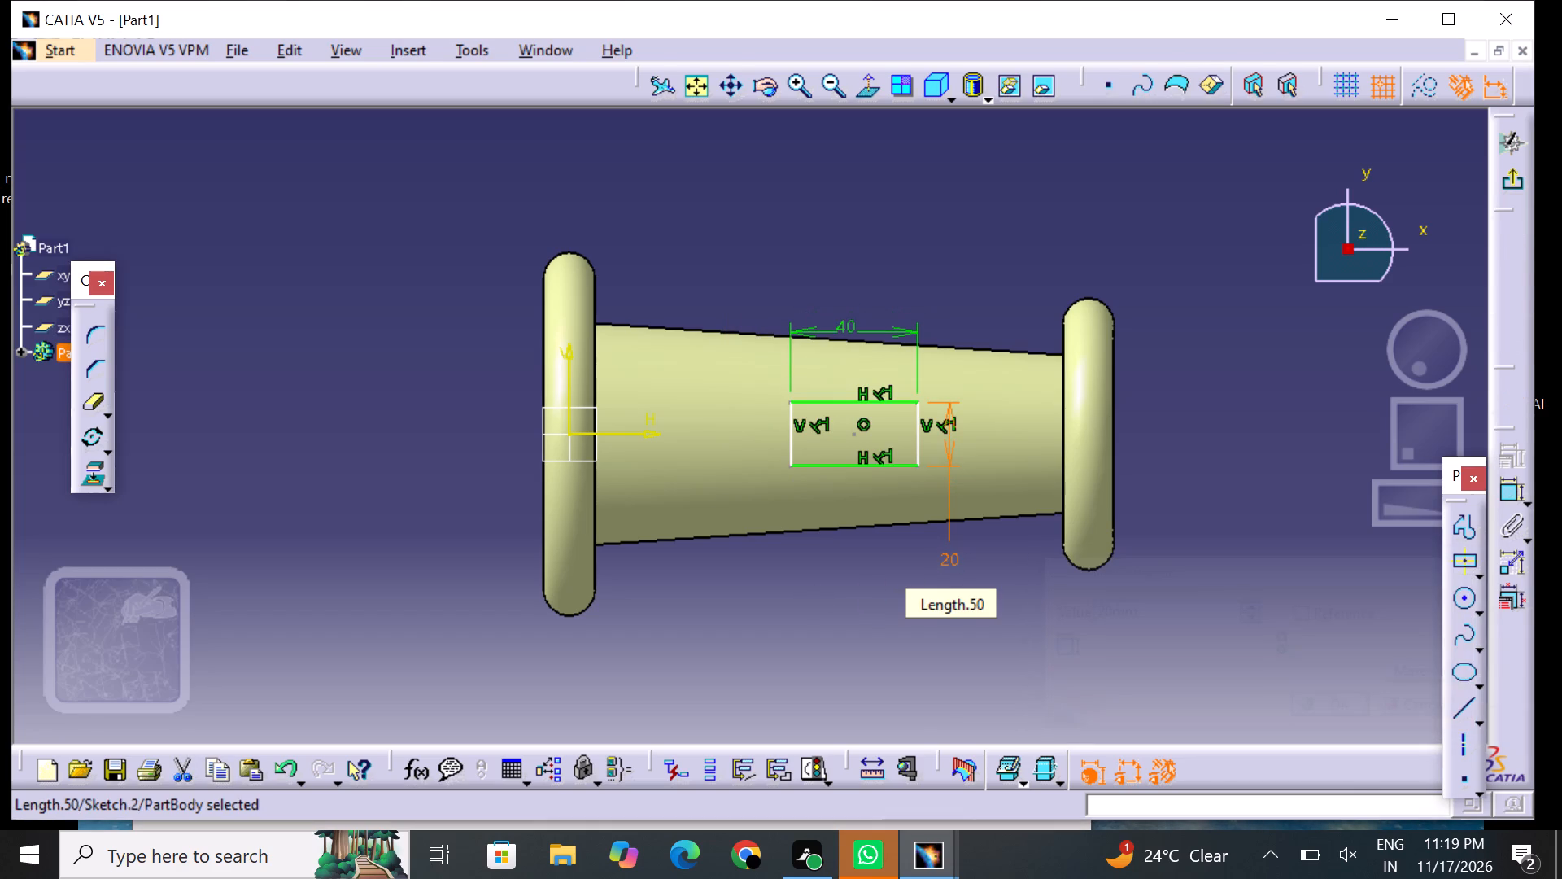
pyautogui.click(836, 628)
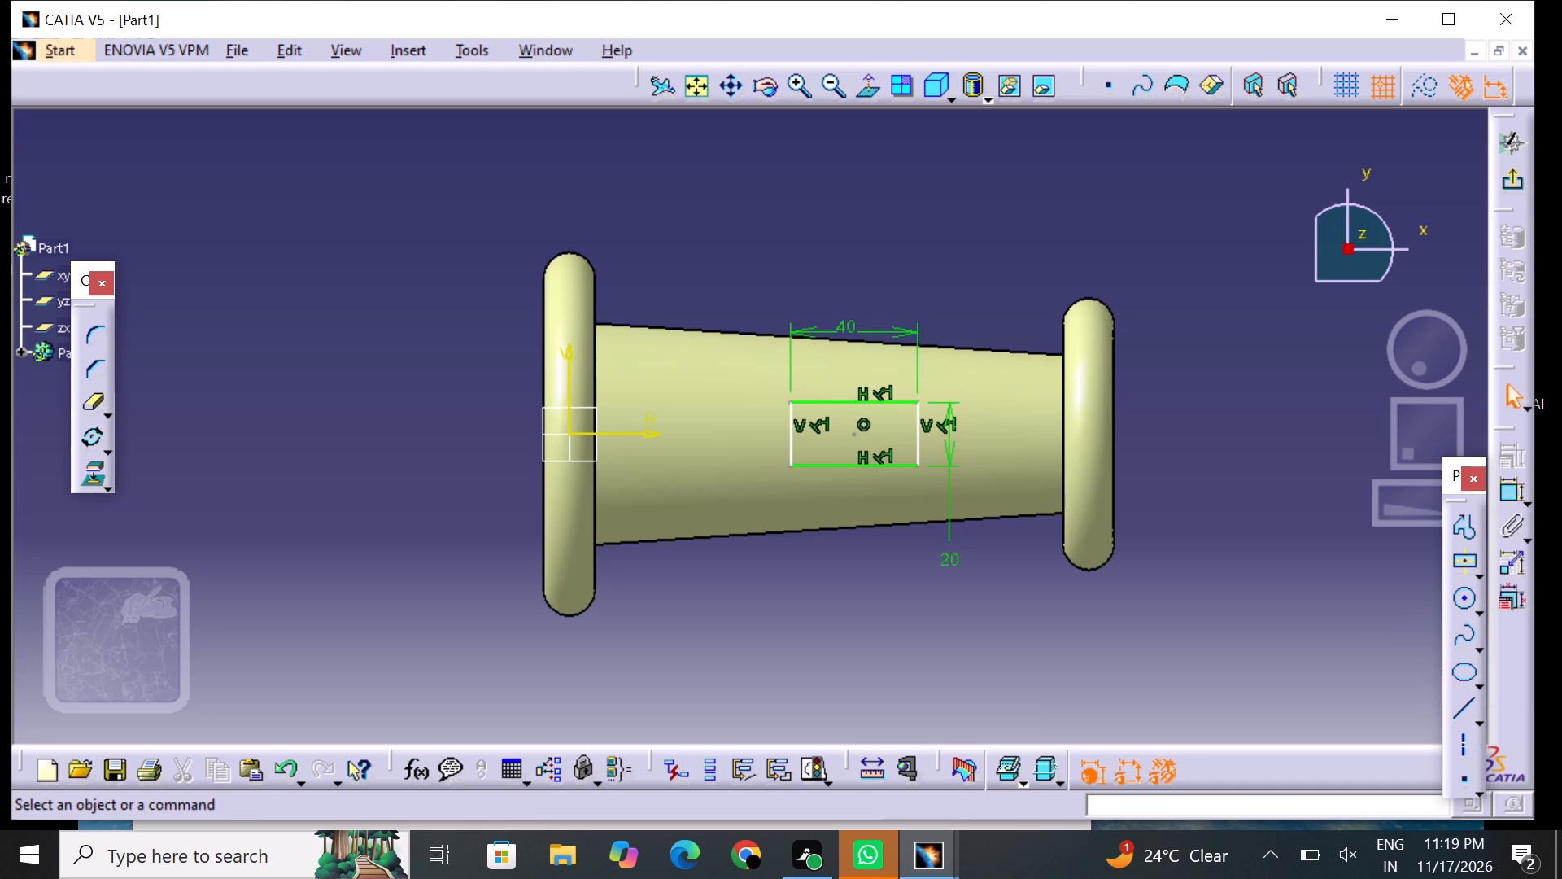
# Dimension the distance from the rectangle's centre point to the inner edge of the smaller flange, and exit the sketch.
pyautogui.click(1506, 497)
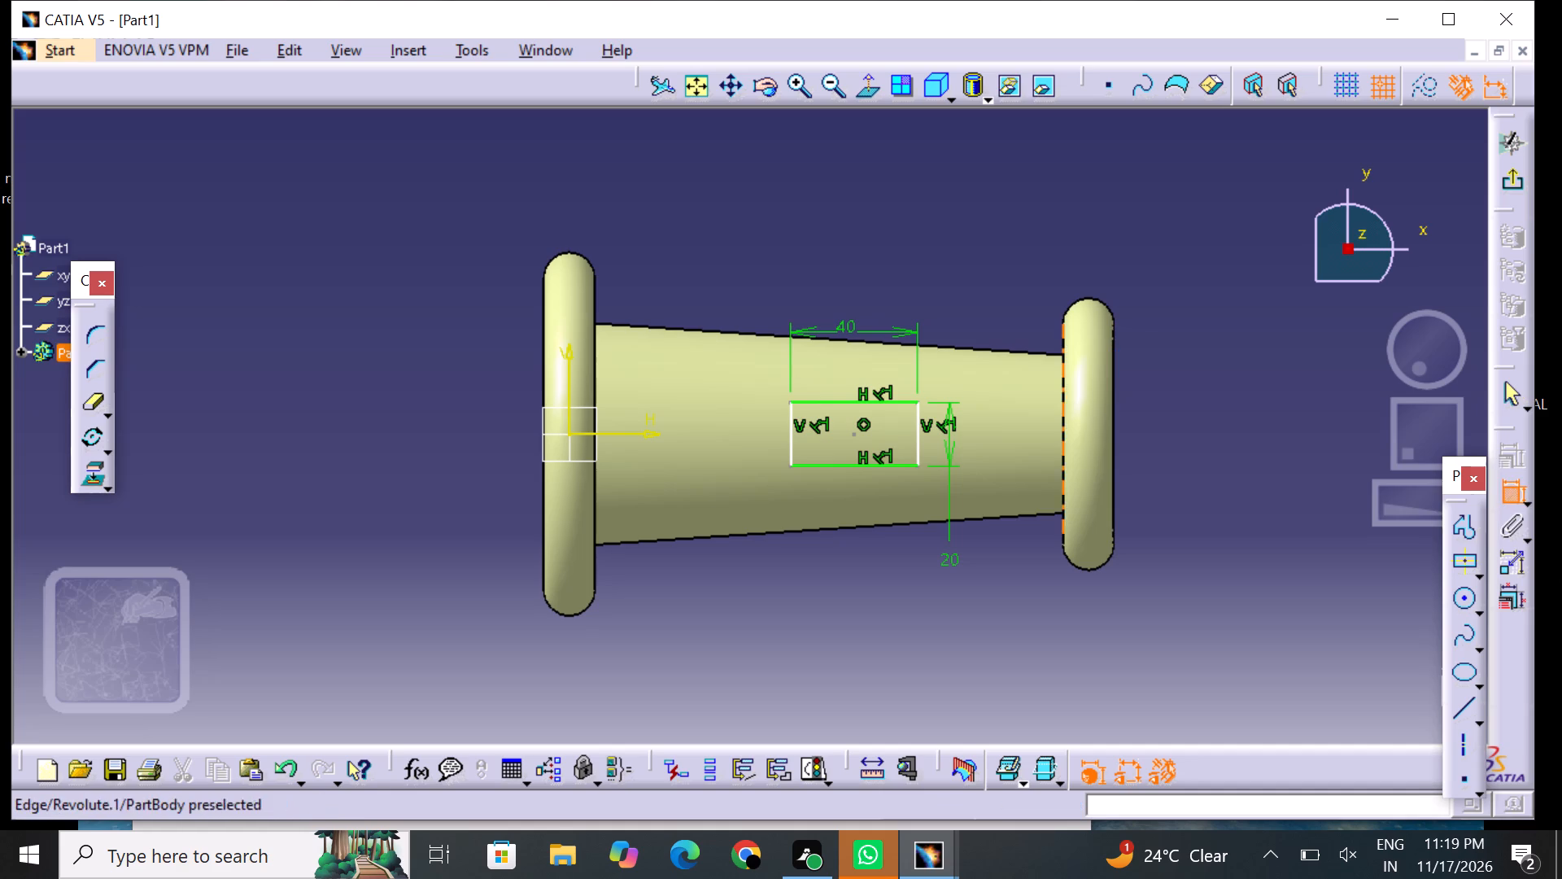
pyautogui.click(1061, 415)
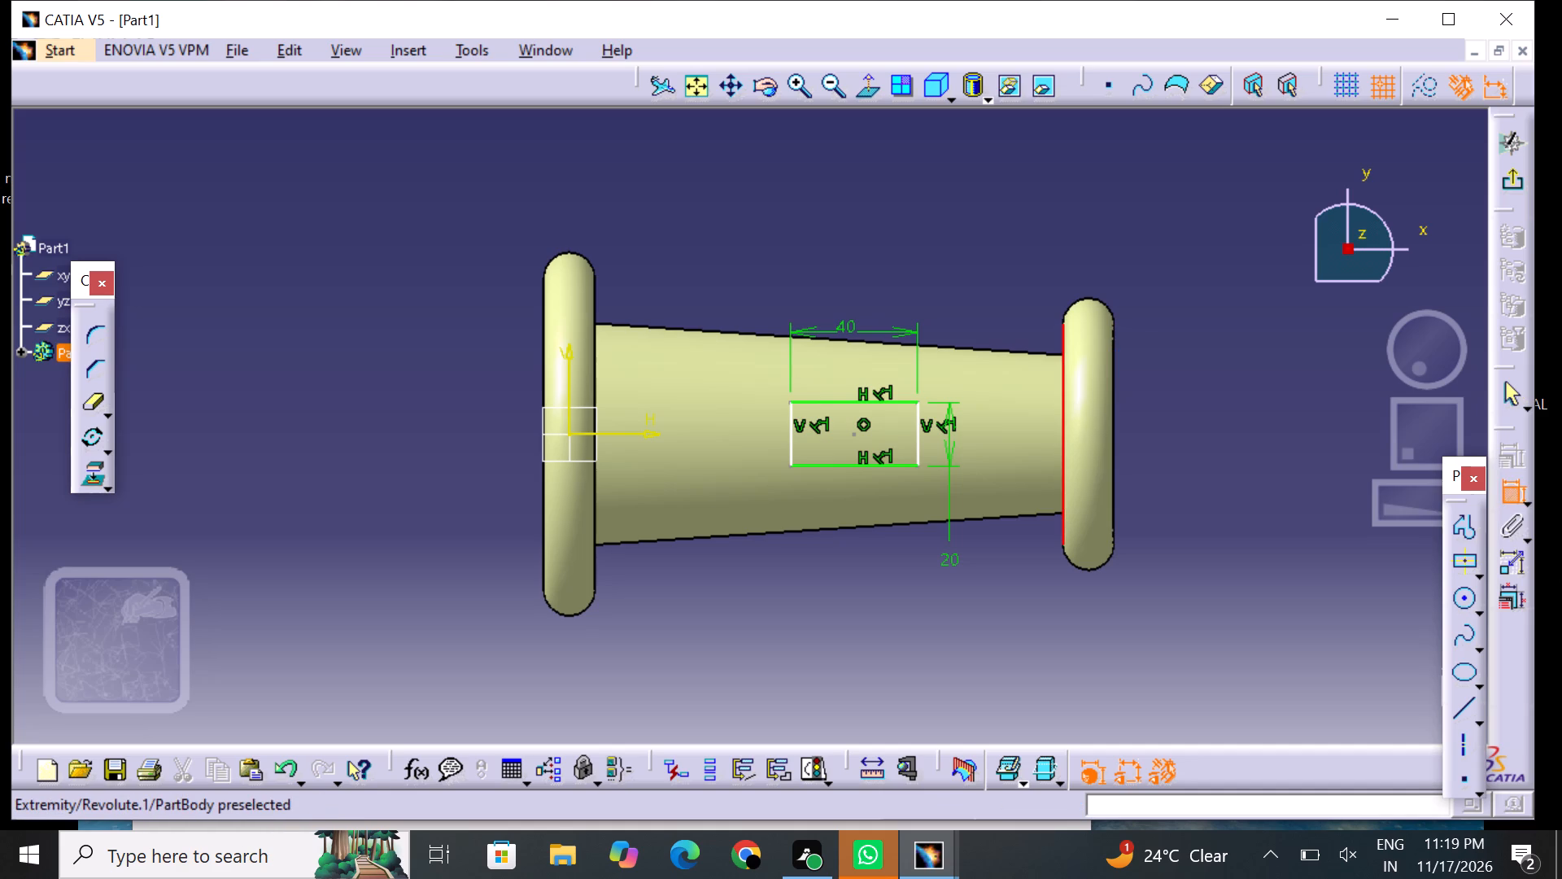
pyautogui.click(853, 435)
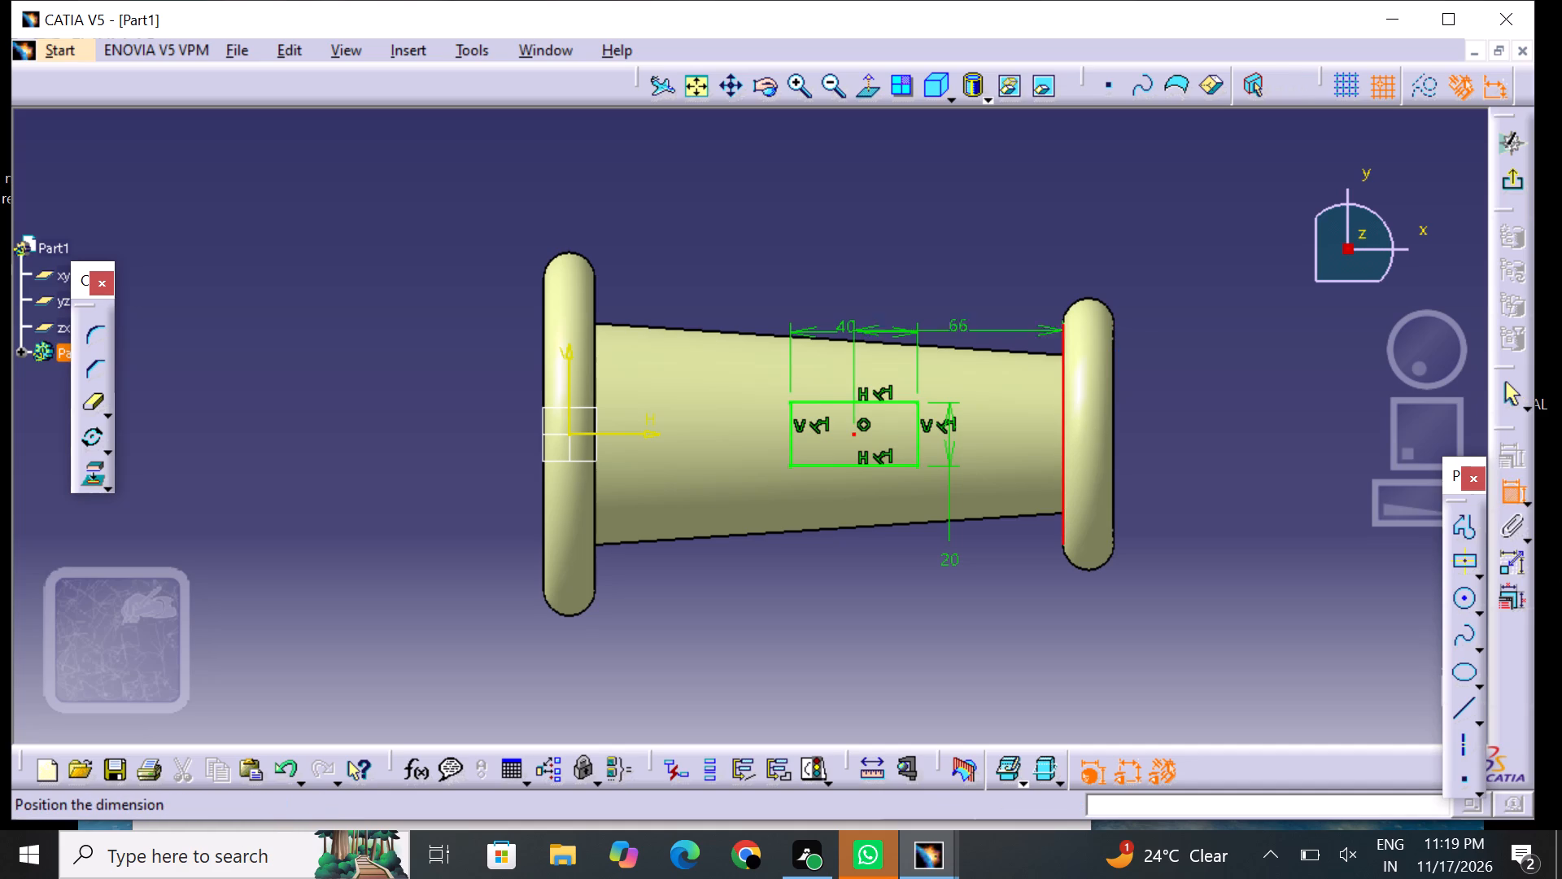
pyautogui.click(892, 555)
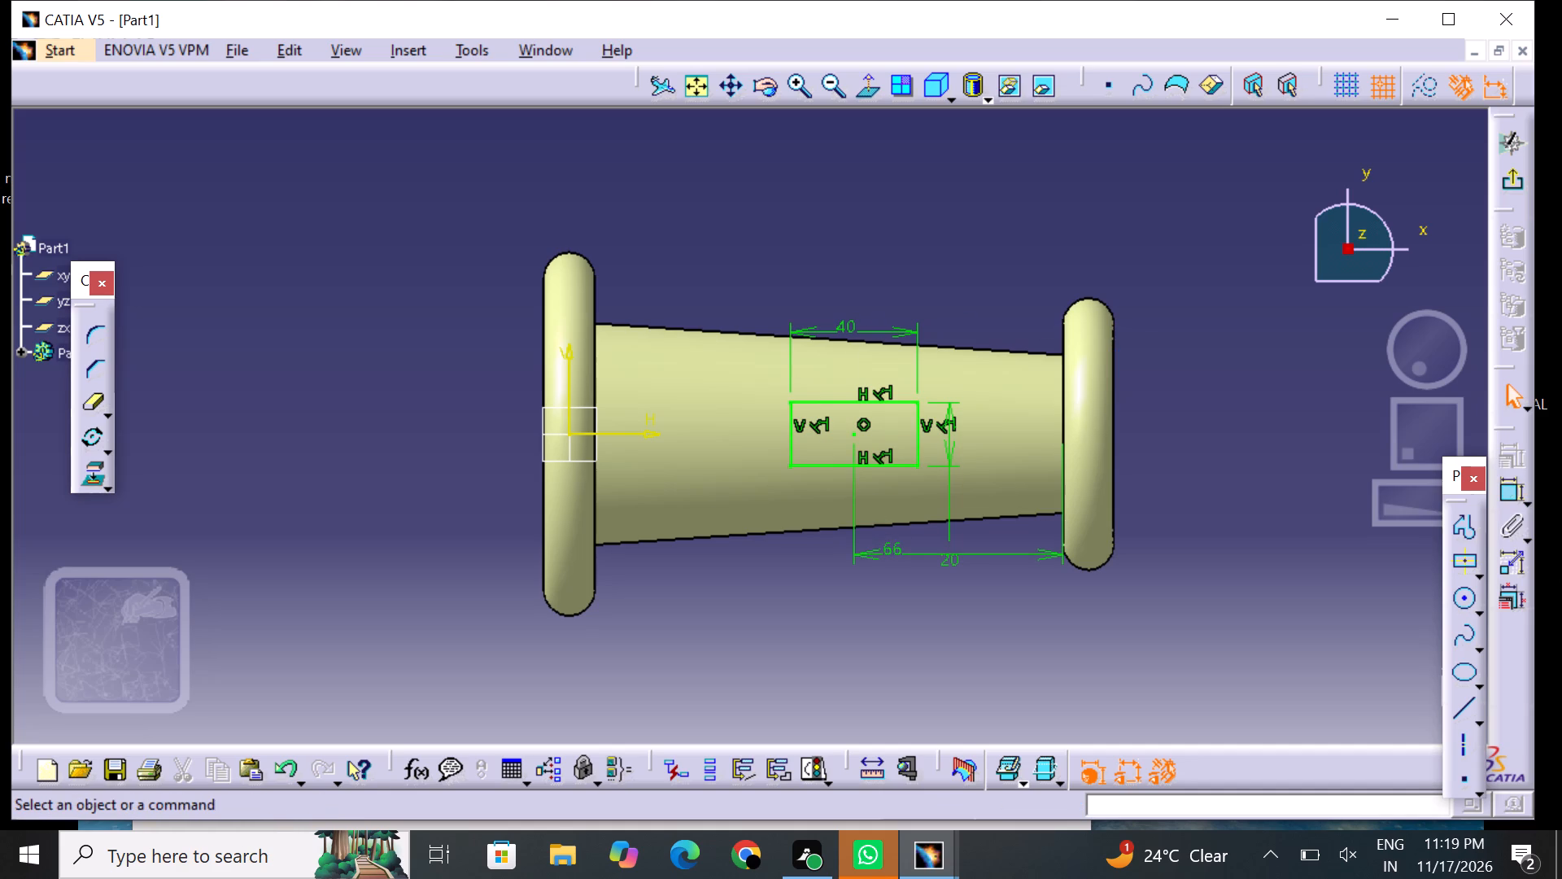
pyautogui.moveTo(890, 610); pyautogui.dragTo(905, 614)
pyautogui.click(1514, 190)
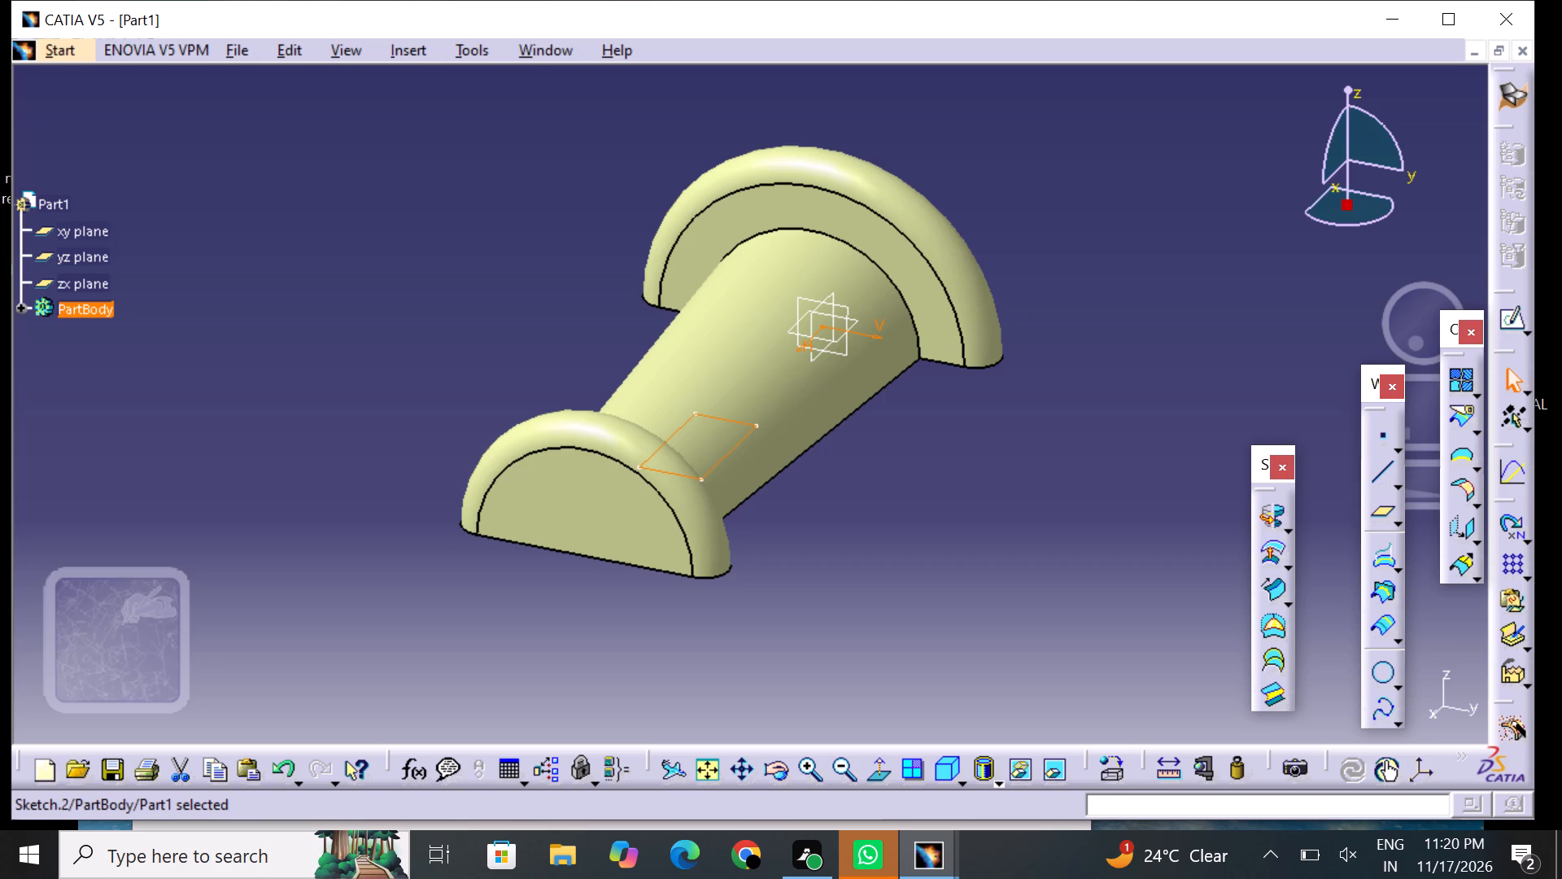
# Extrude the rectangle sketch as a surface 65 mm along the sketch normal.
pyautogui.click(1288, 522)
pyautogui.click(1321, 541)
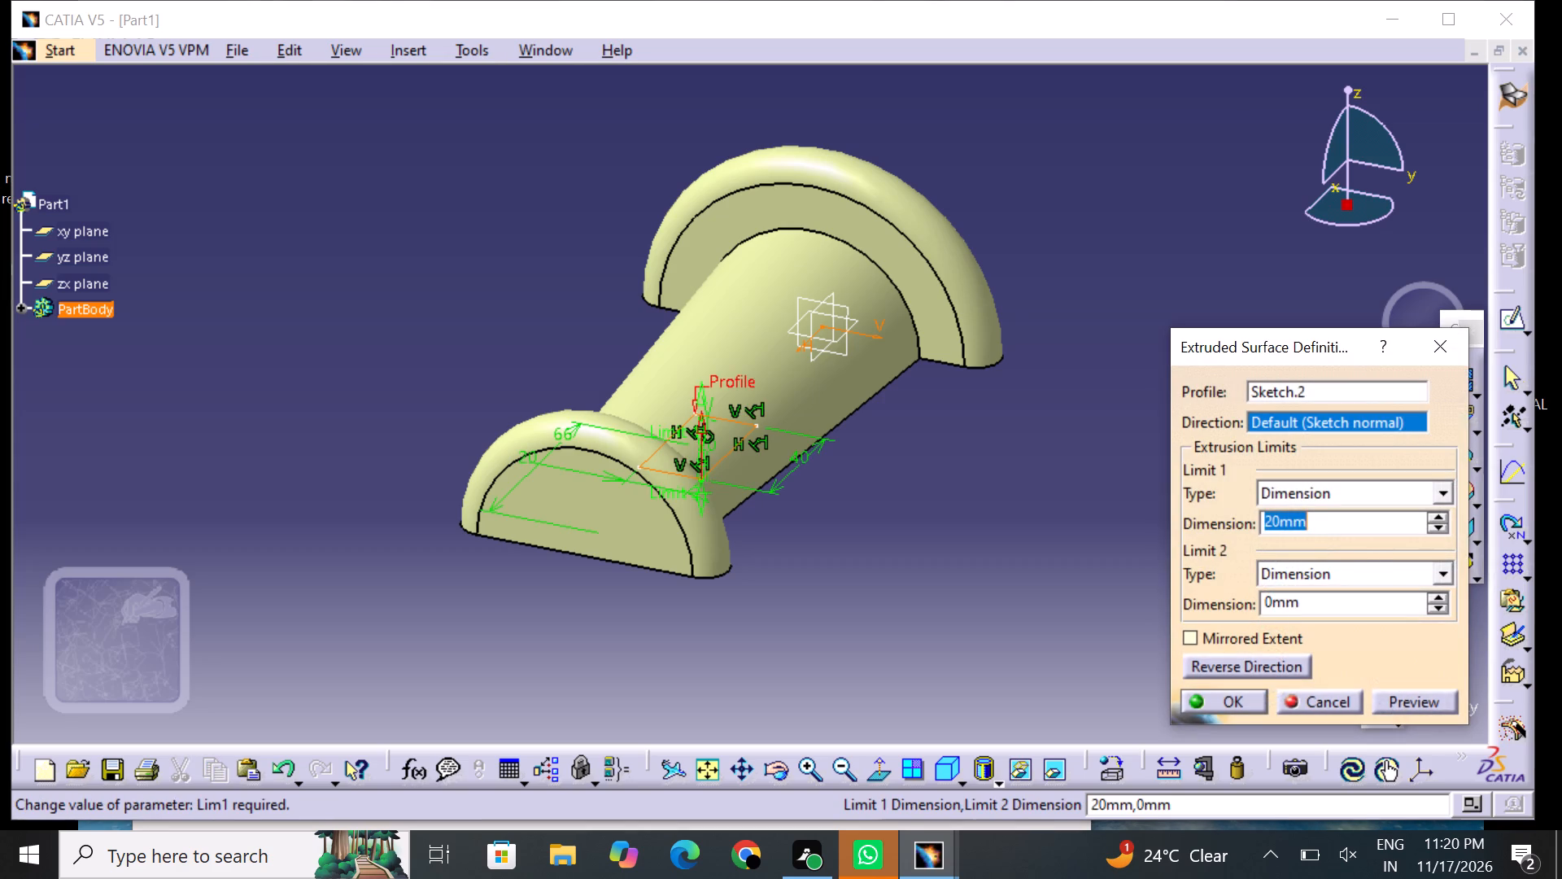
pyautogui.press('BackSpace')
pyautogui.write('65')
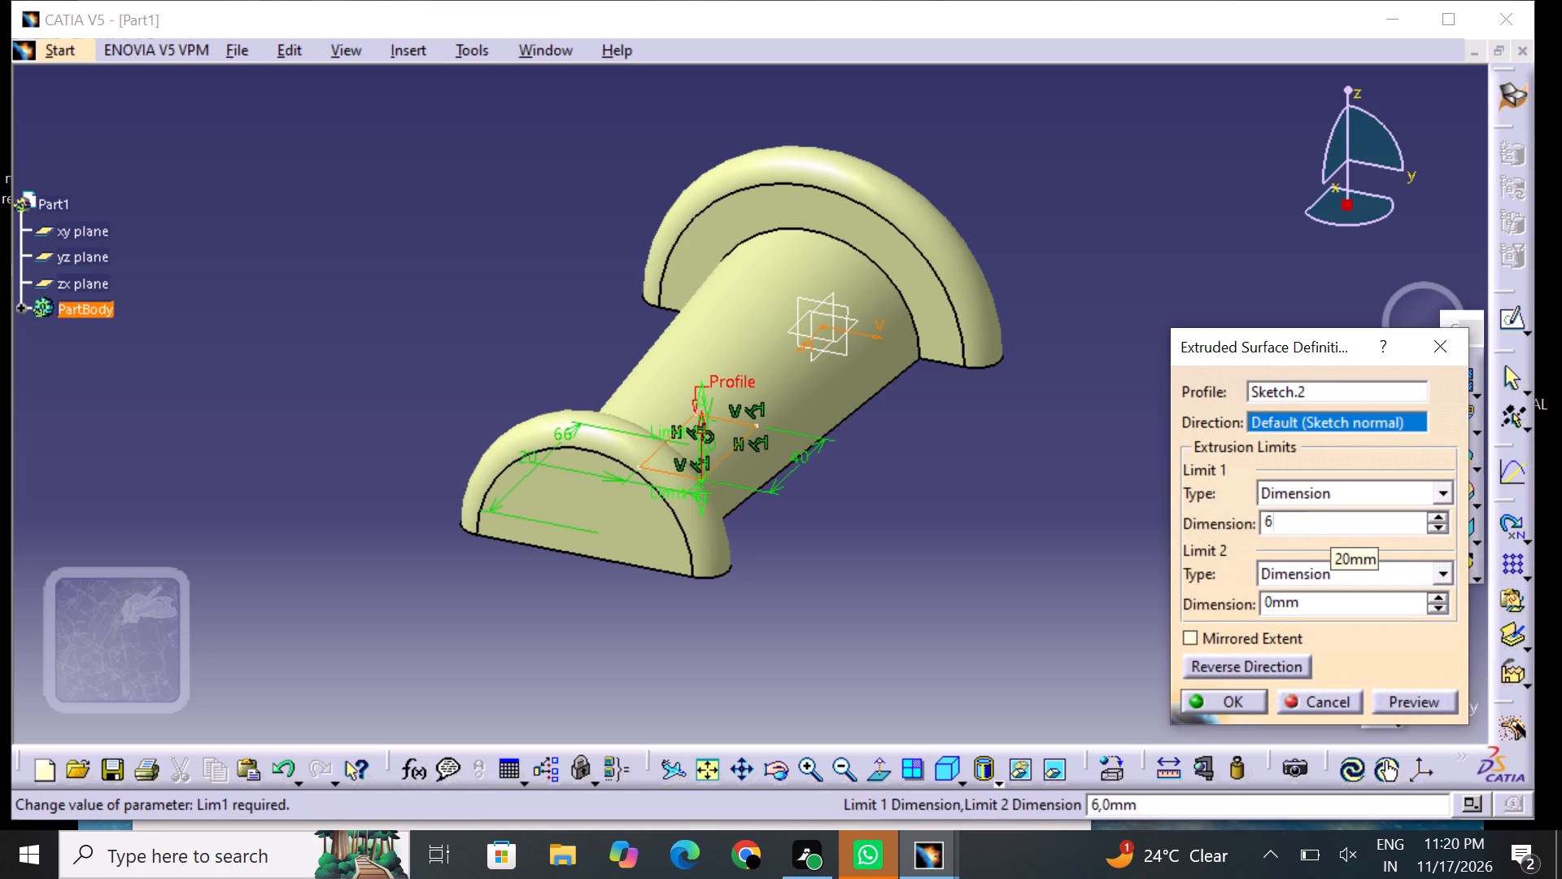
pyautogui.click(1390, 699)
pyautogui.click(1250, 706)
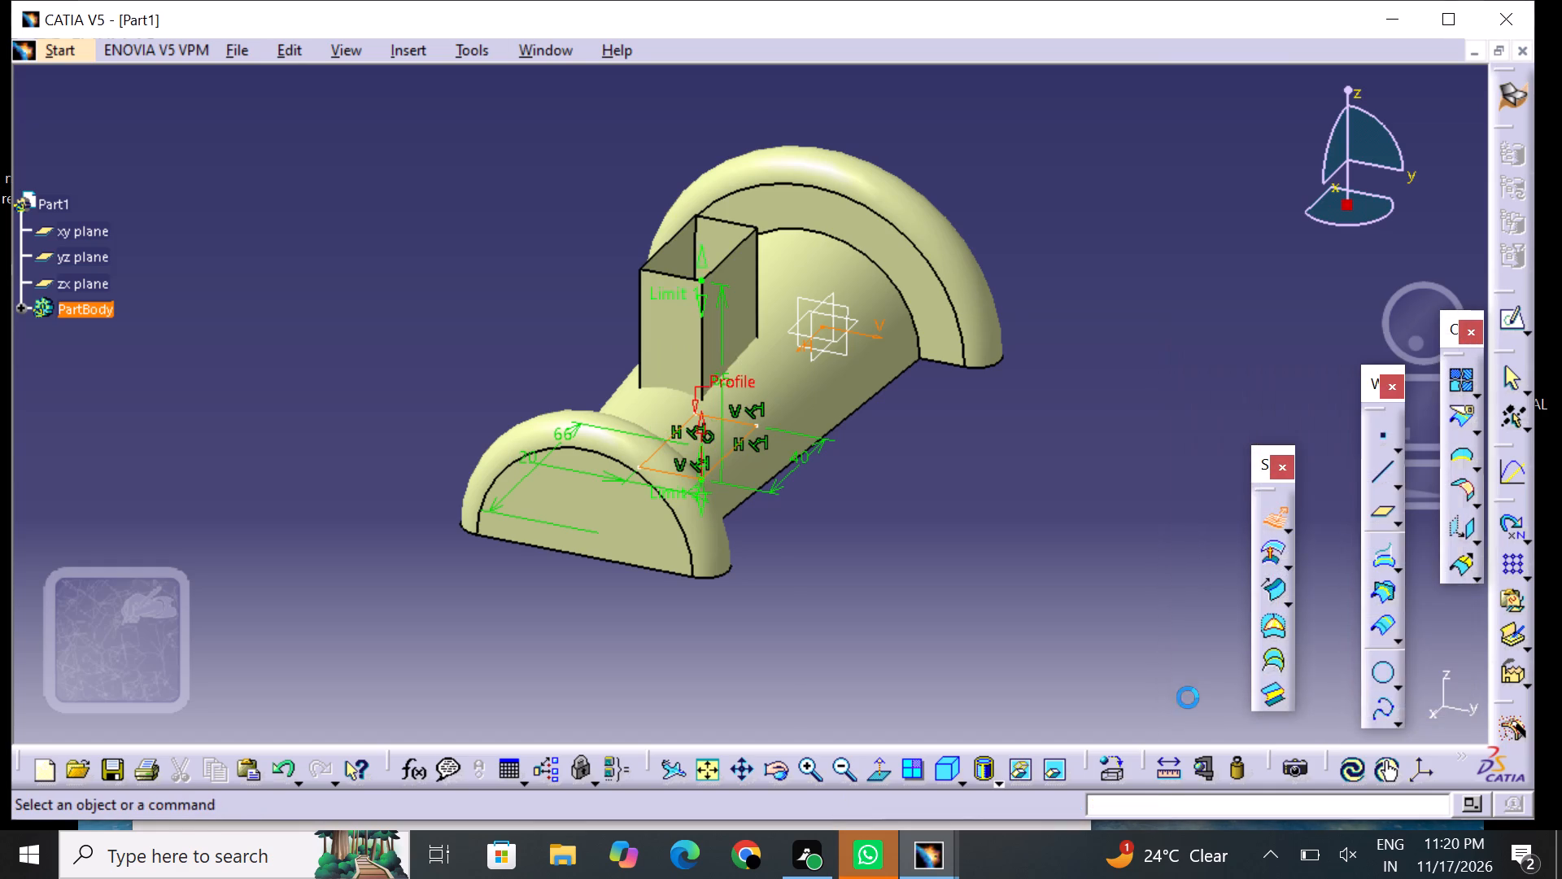
pyautogui.click(1111, 661)
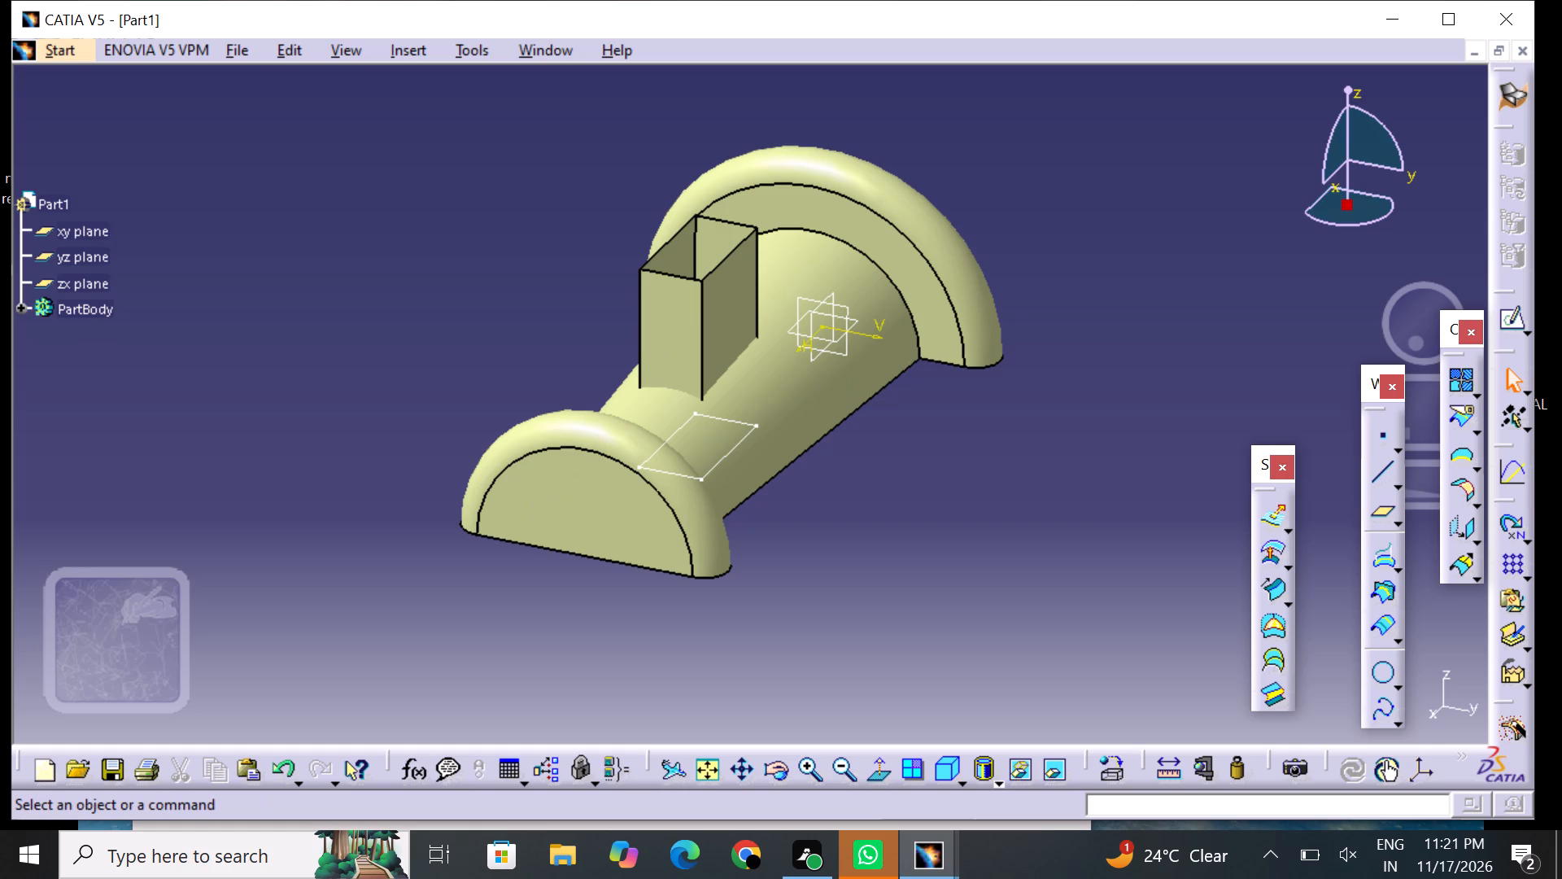
# Create a reference plane offset 65 mm from the xy plane.
pyautogui.click(1379, 516)
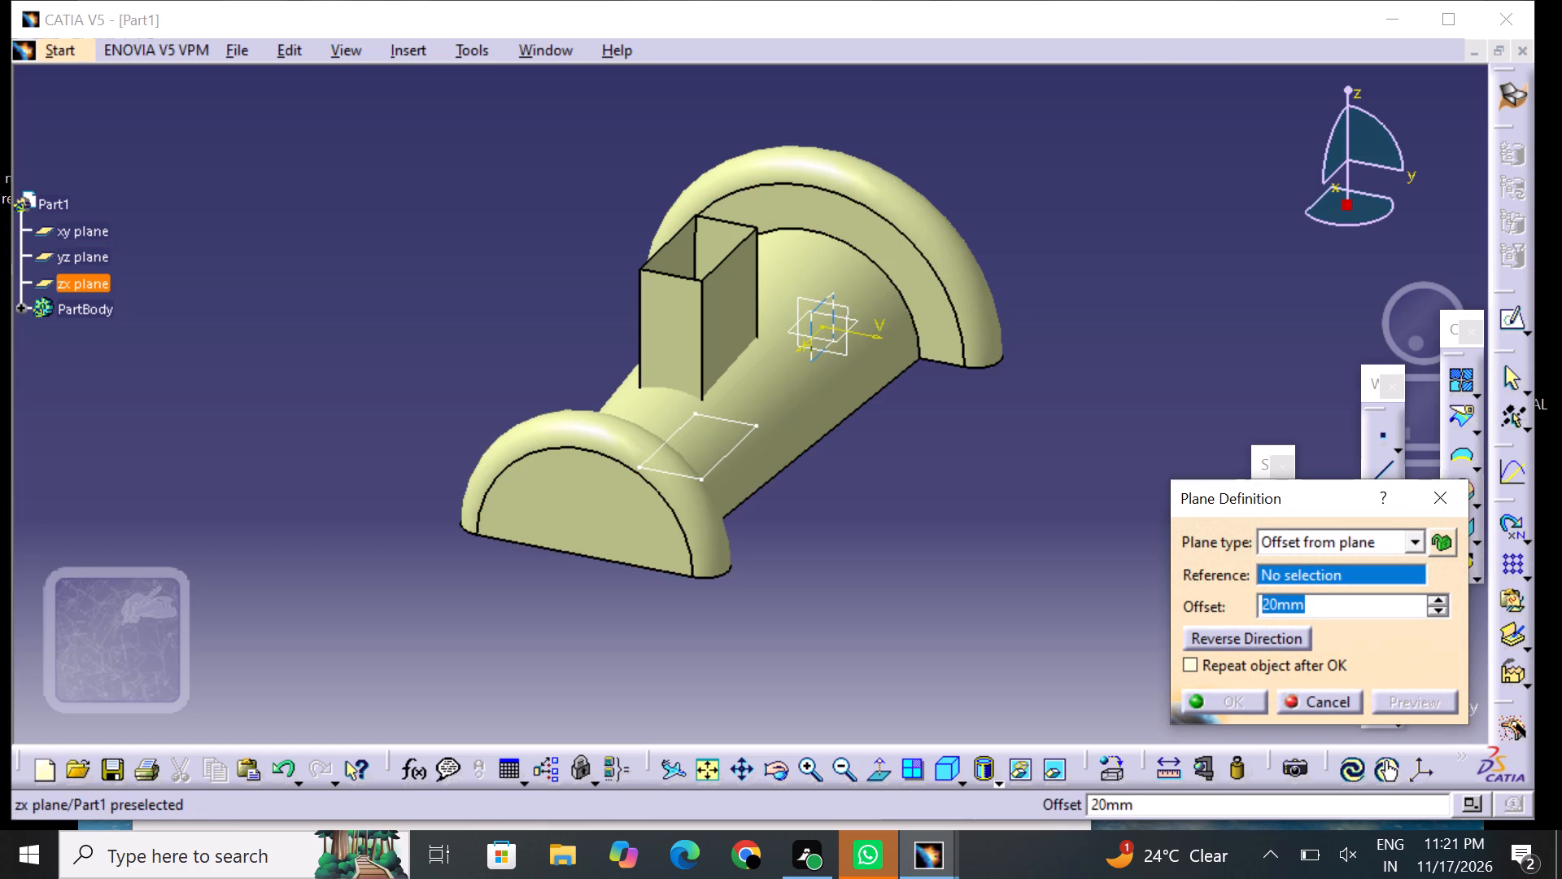
pyautogui.click(856, 319)
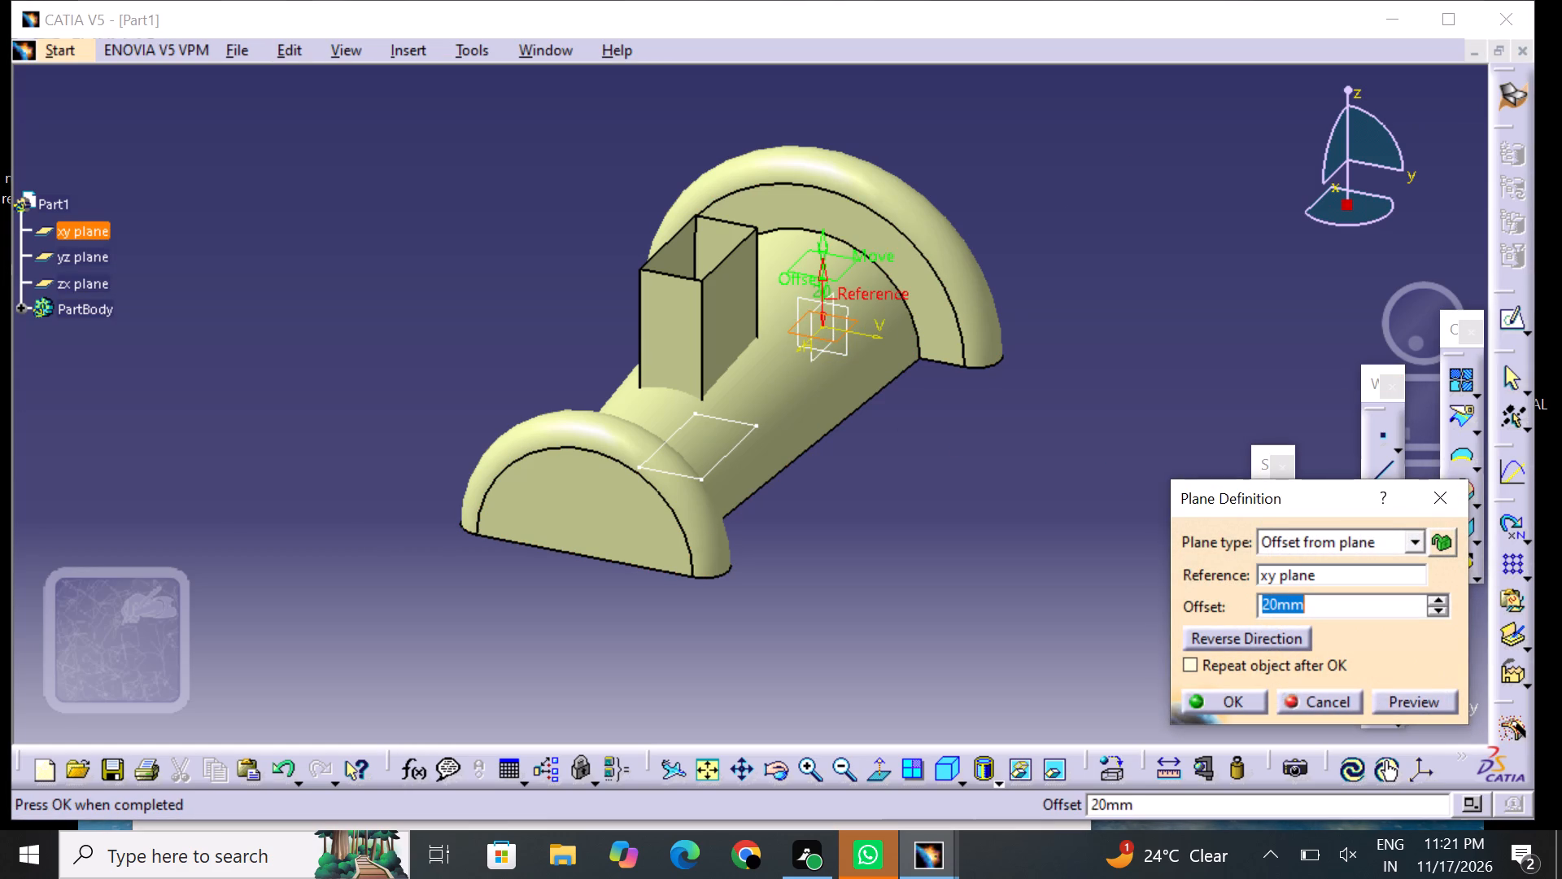
pyautogui.press('BackSpace')
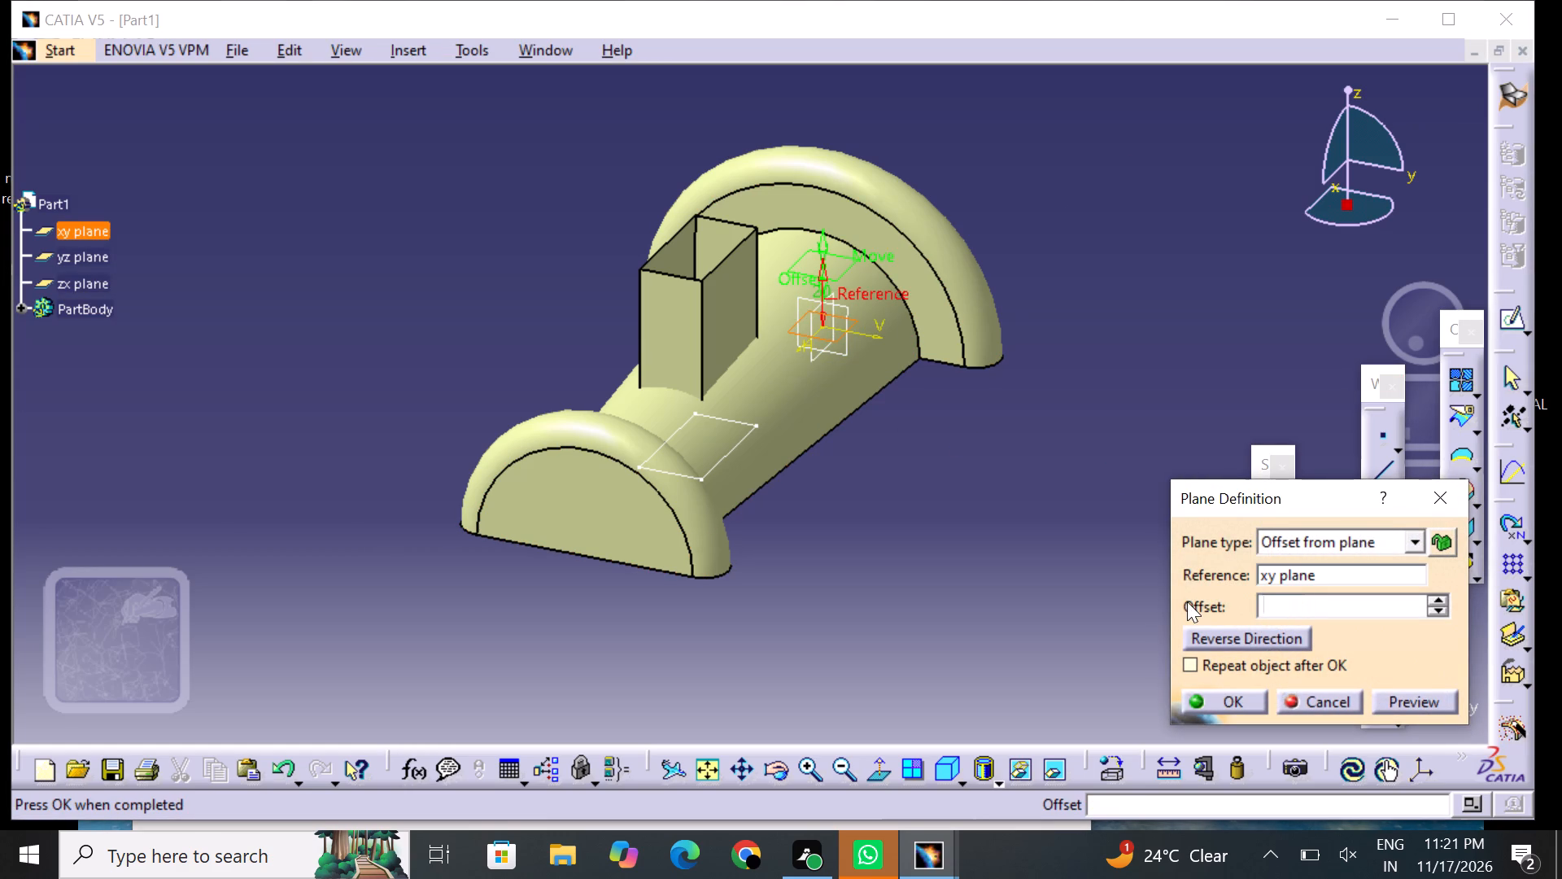
pyautogui.write('65')
pyautogui.press('Return')
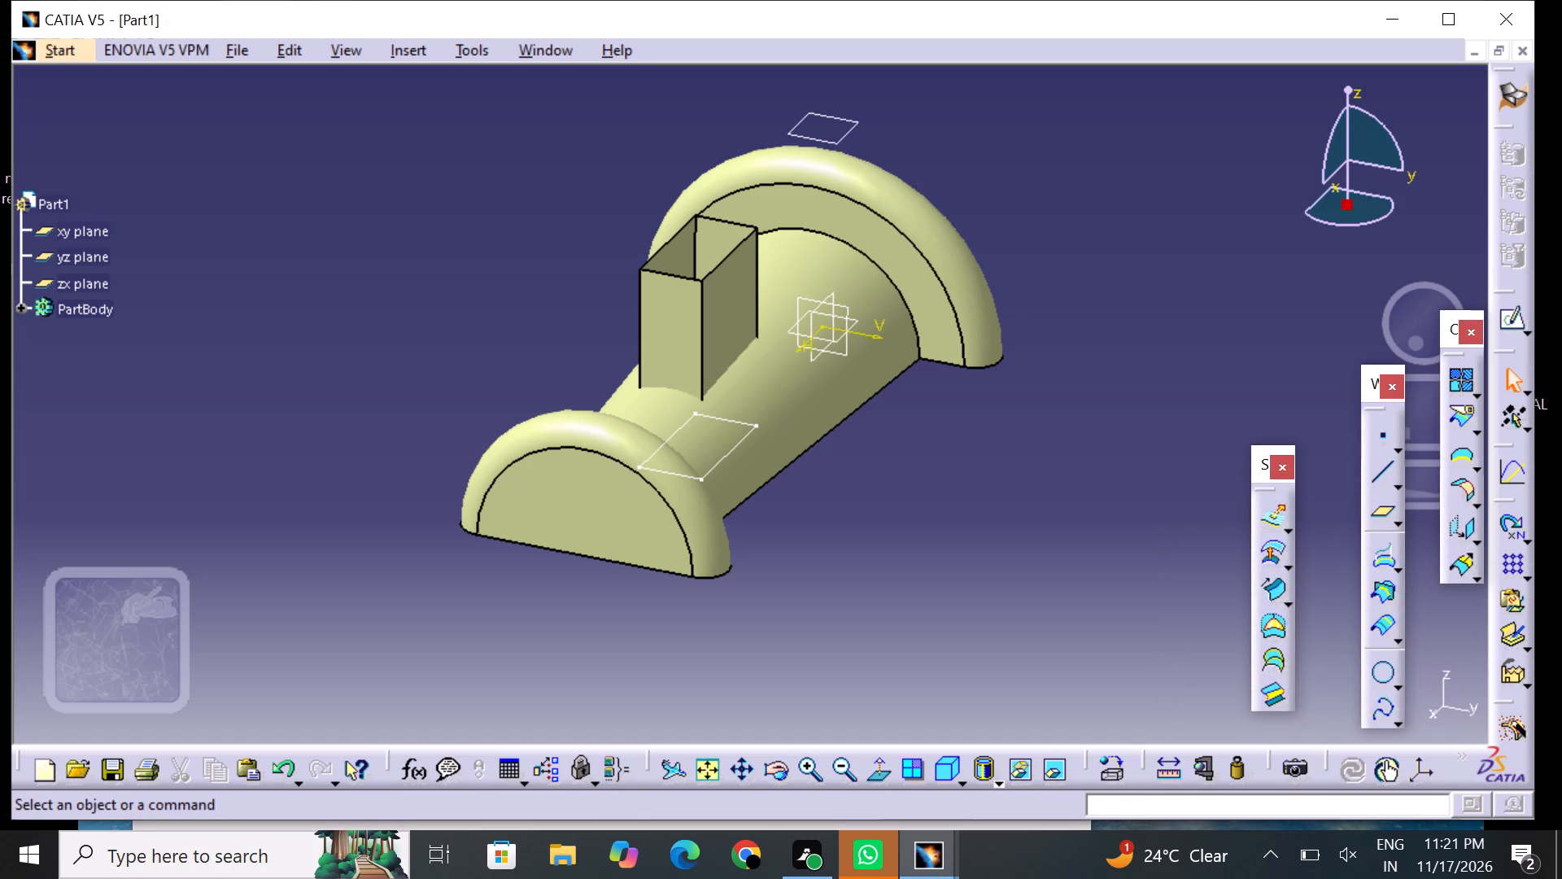
pyautogui.click(1074, 470)
# Start a sketch on the new offset plane and draw a centred rectangle about 60 by 40 mm around the extruded rectangle's centre.
pyautogui.click(847, 125)
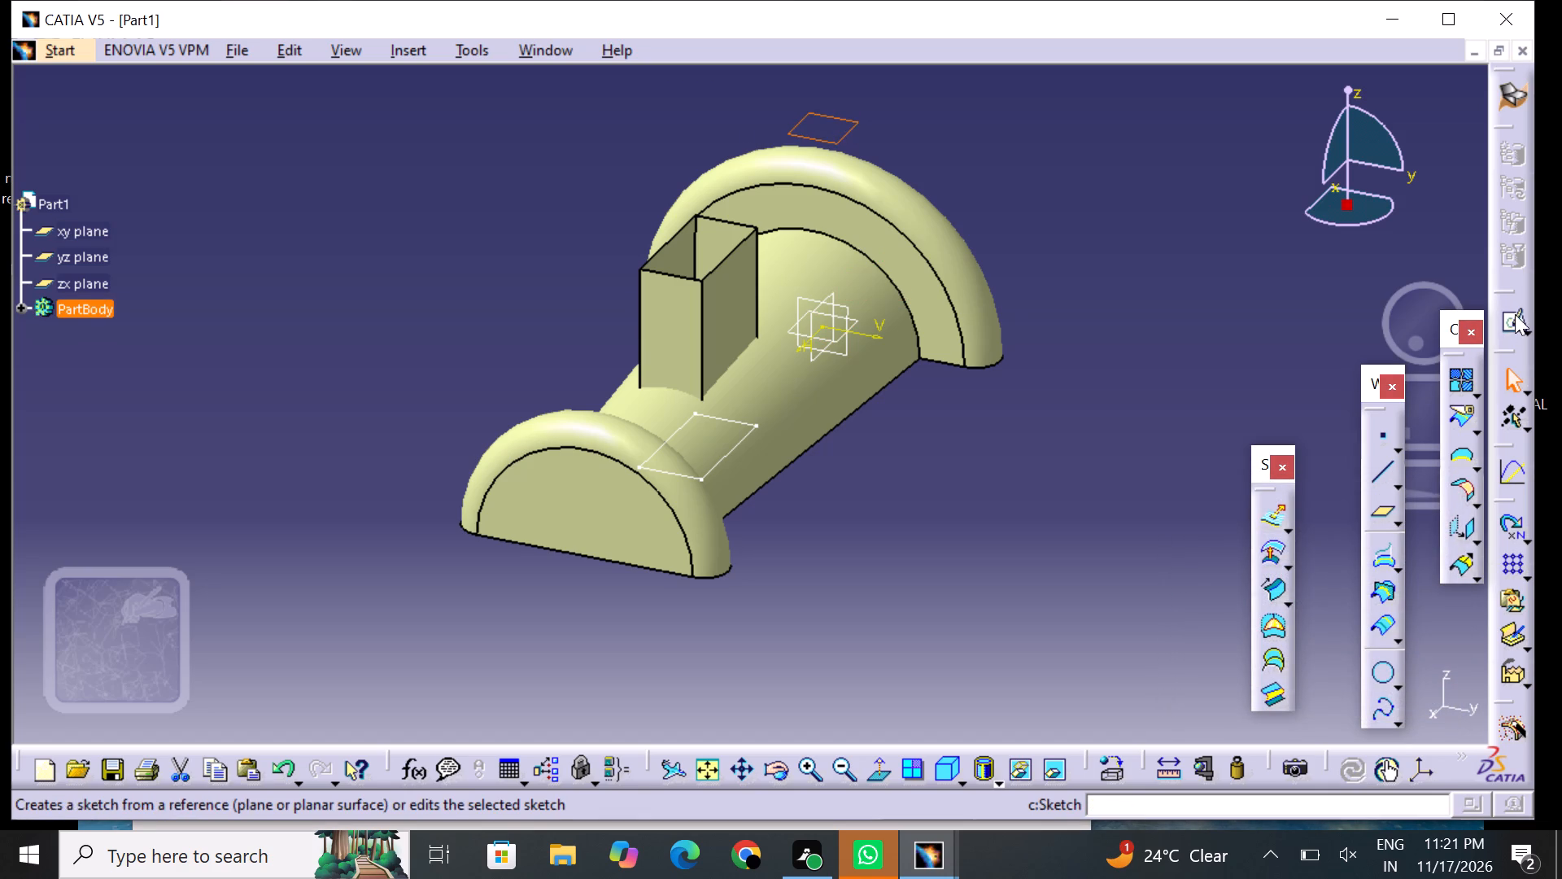
pyautogui.click(1515, 314)
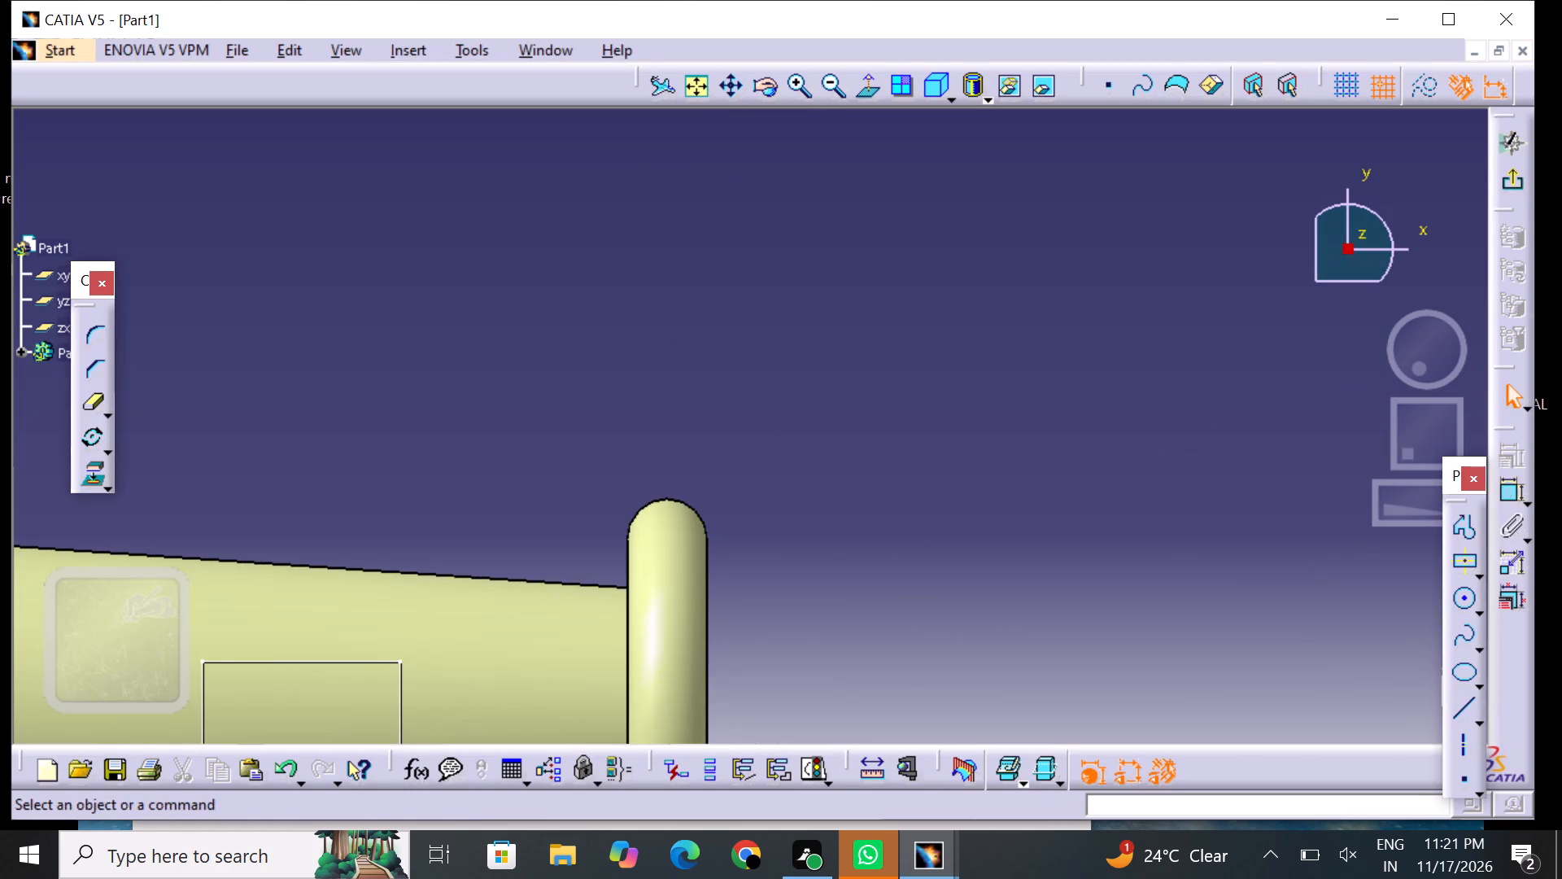
pyautogui.moveTo(962, 452); pyautogui.dragTo(1293, 371, button='middle')
pyautogui.moveTo(1010, 365); pyautogui.dragTo(1182, 247, button='middle')
pyautogui.moveTo(1084, 262); pyautogui.dragTo(1104, 223, button='middle')
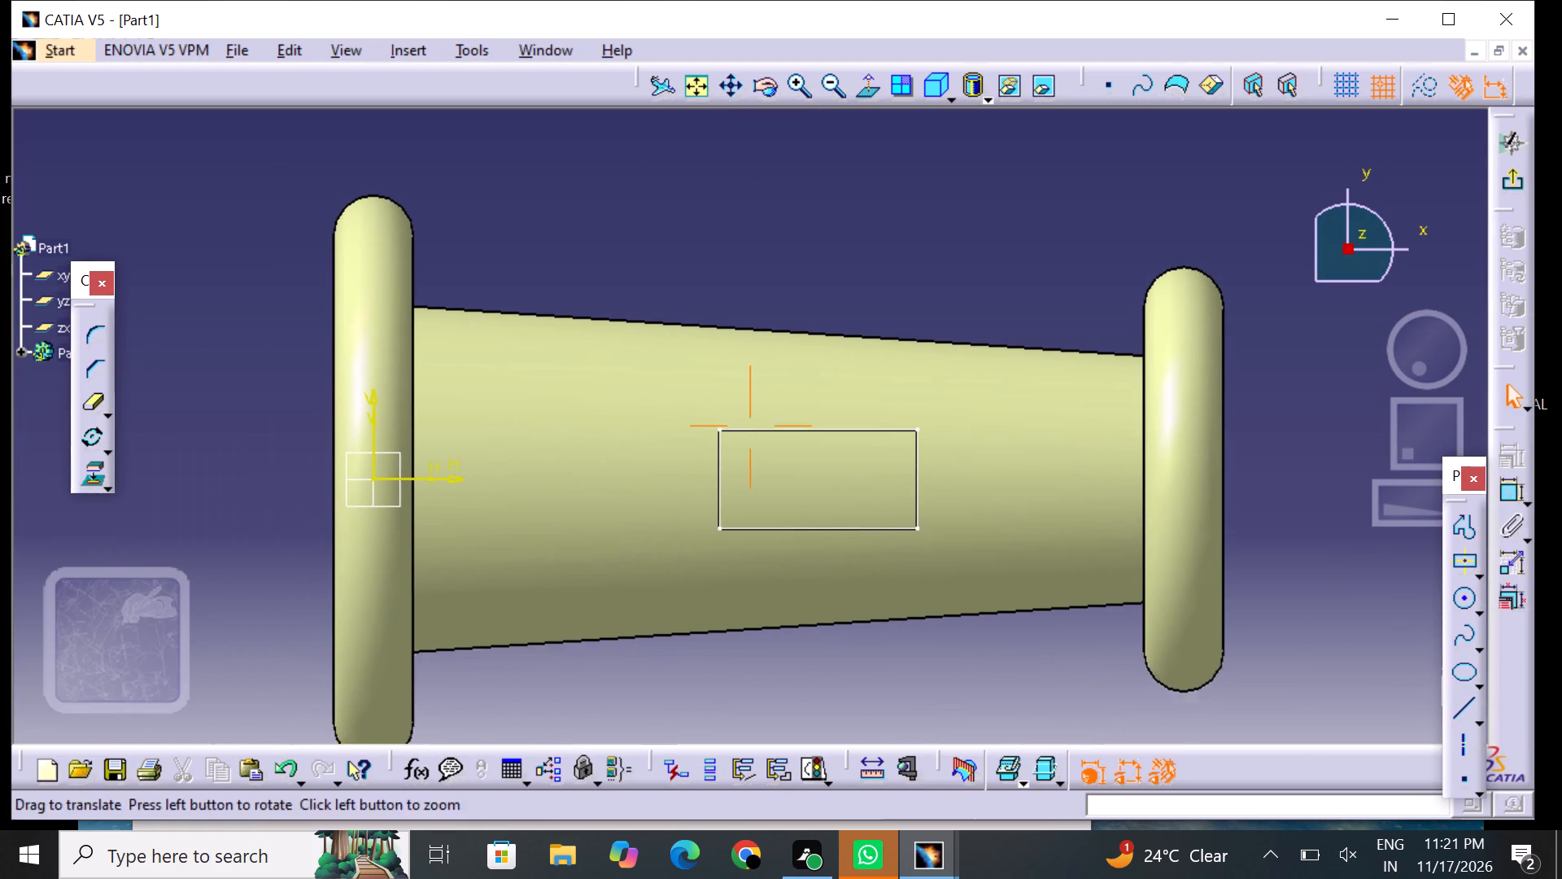
pyautogui.moveTo(1104, 223); pyautogui.dragTo(1105, 214, button='middle')
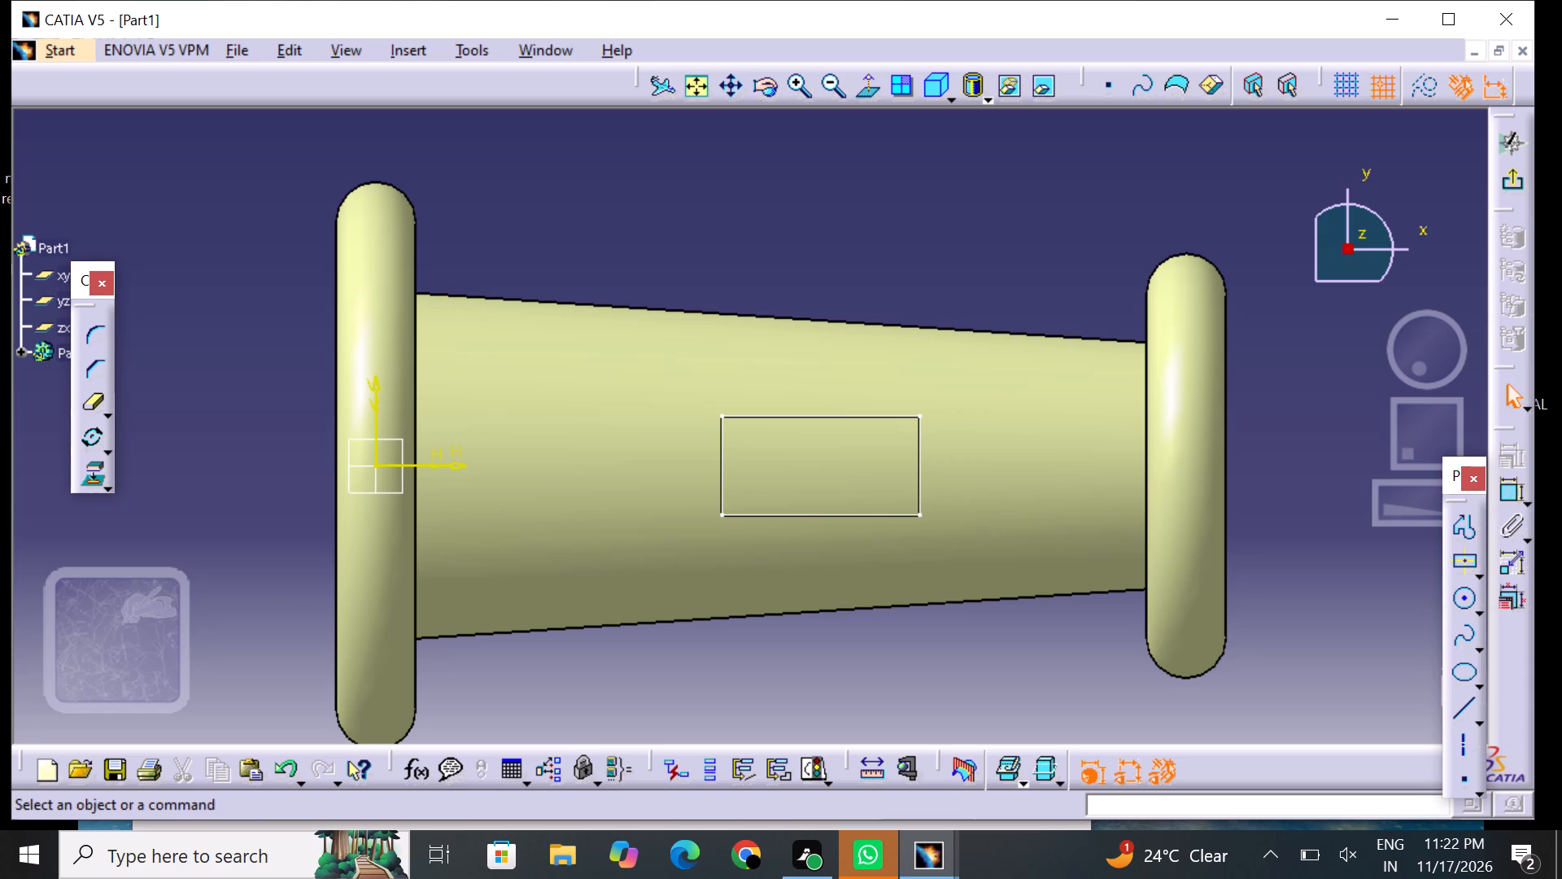
pyautogui.click(1462, 553)
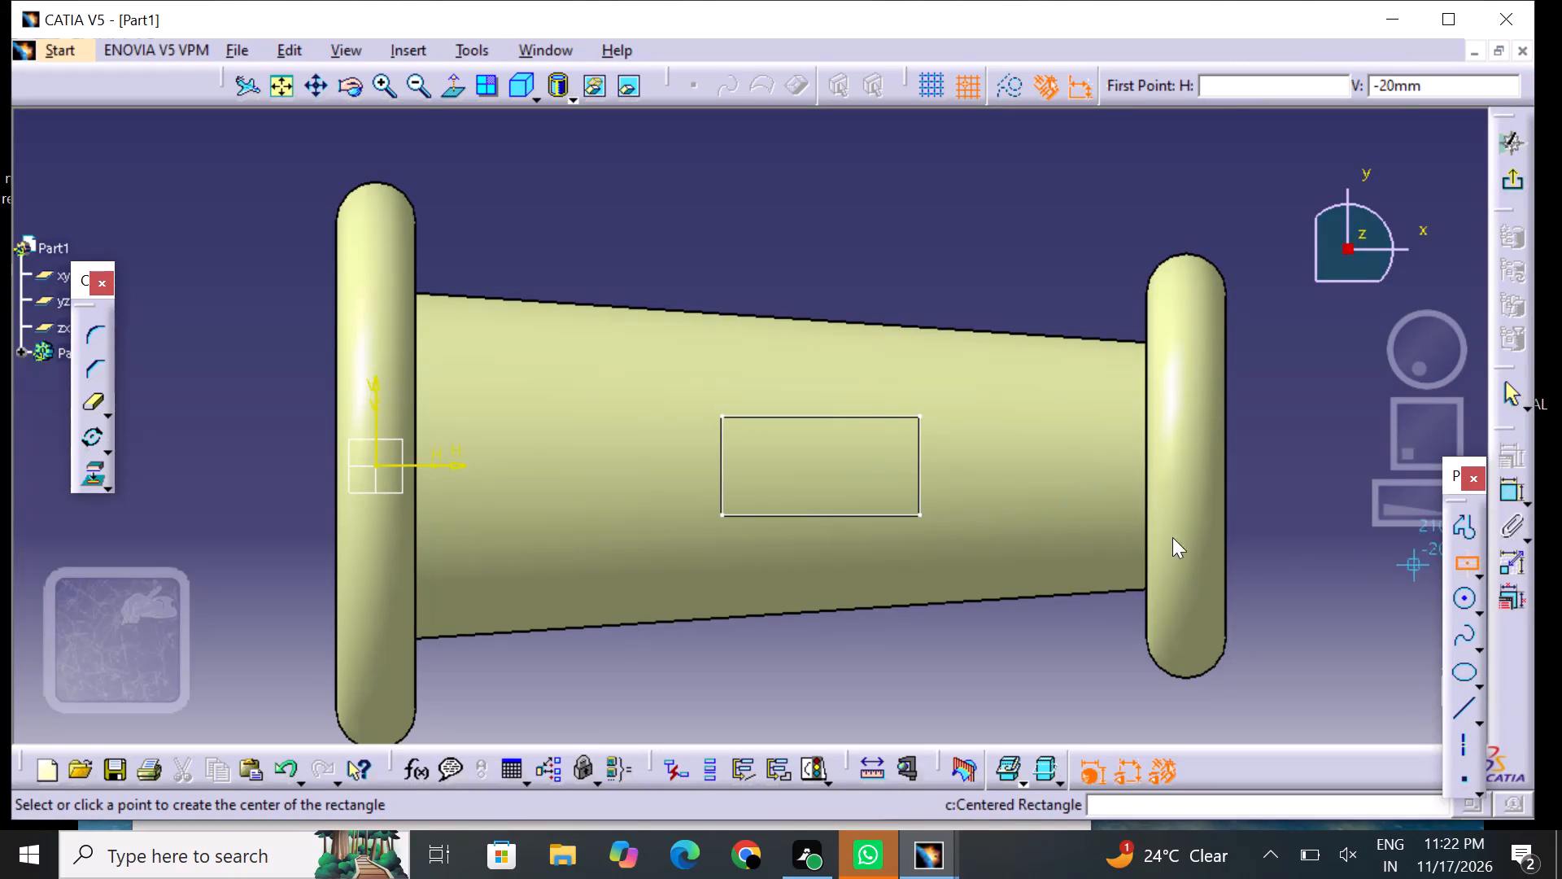
pyautogui.click(811, 469)
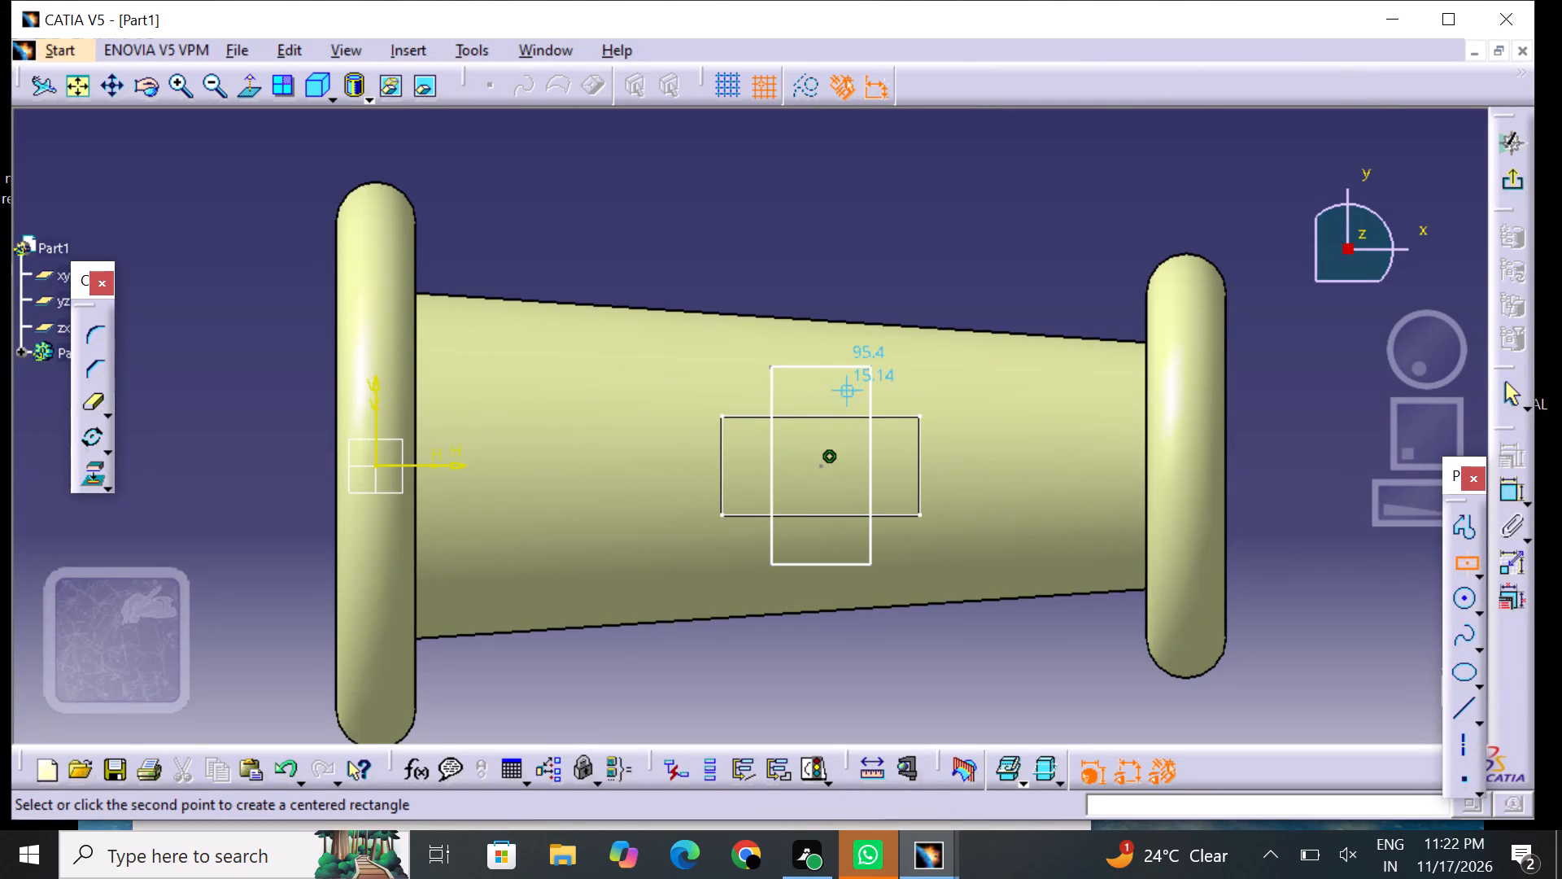
pyautogui.click(949, 375)
pyautogui.click(949, 236)
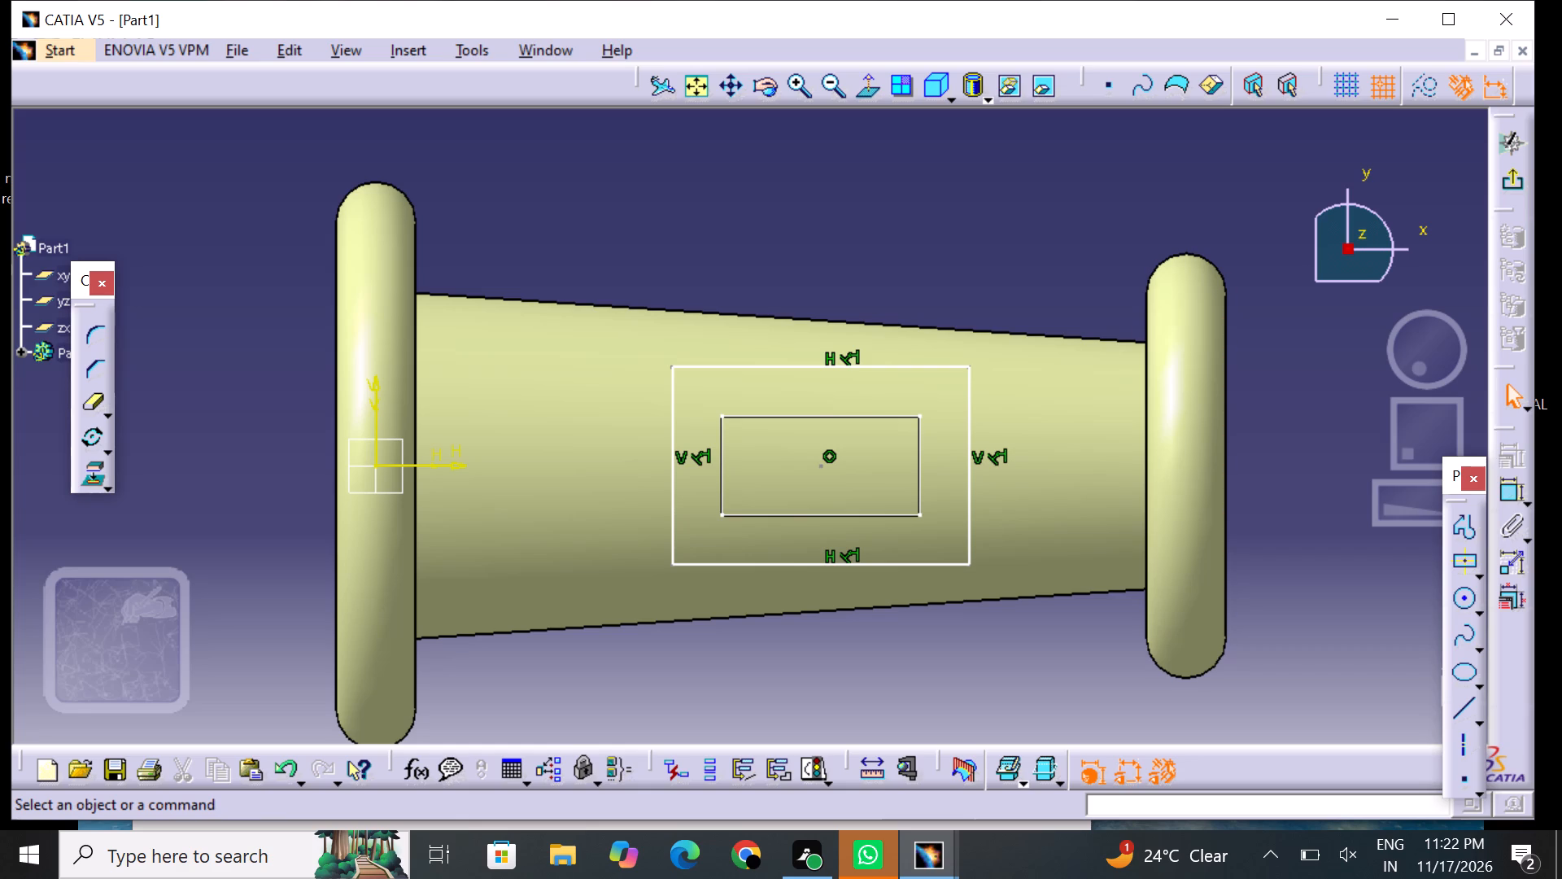
# Dimension the new rectangle's horizontal side above it and set its length to 40 mm.
pyautogui.click(1501, 484)
pyautogui.click(823, 365)
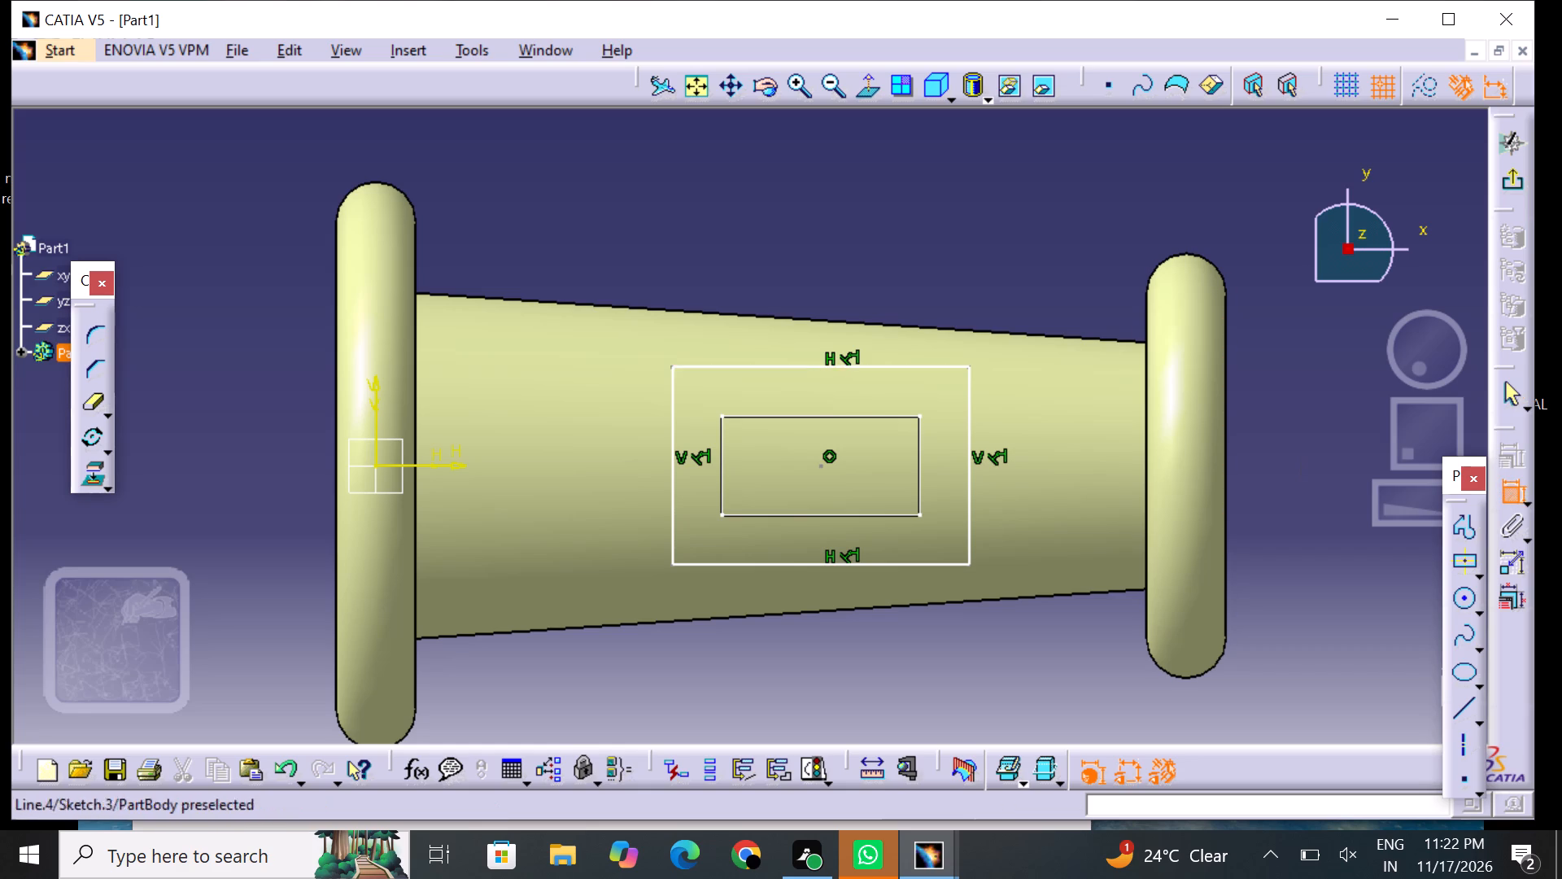
pyautogui.click(809, 273)
pyautogui.doubleClick(809, 271)
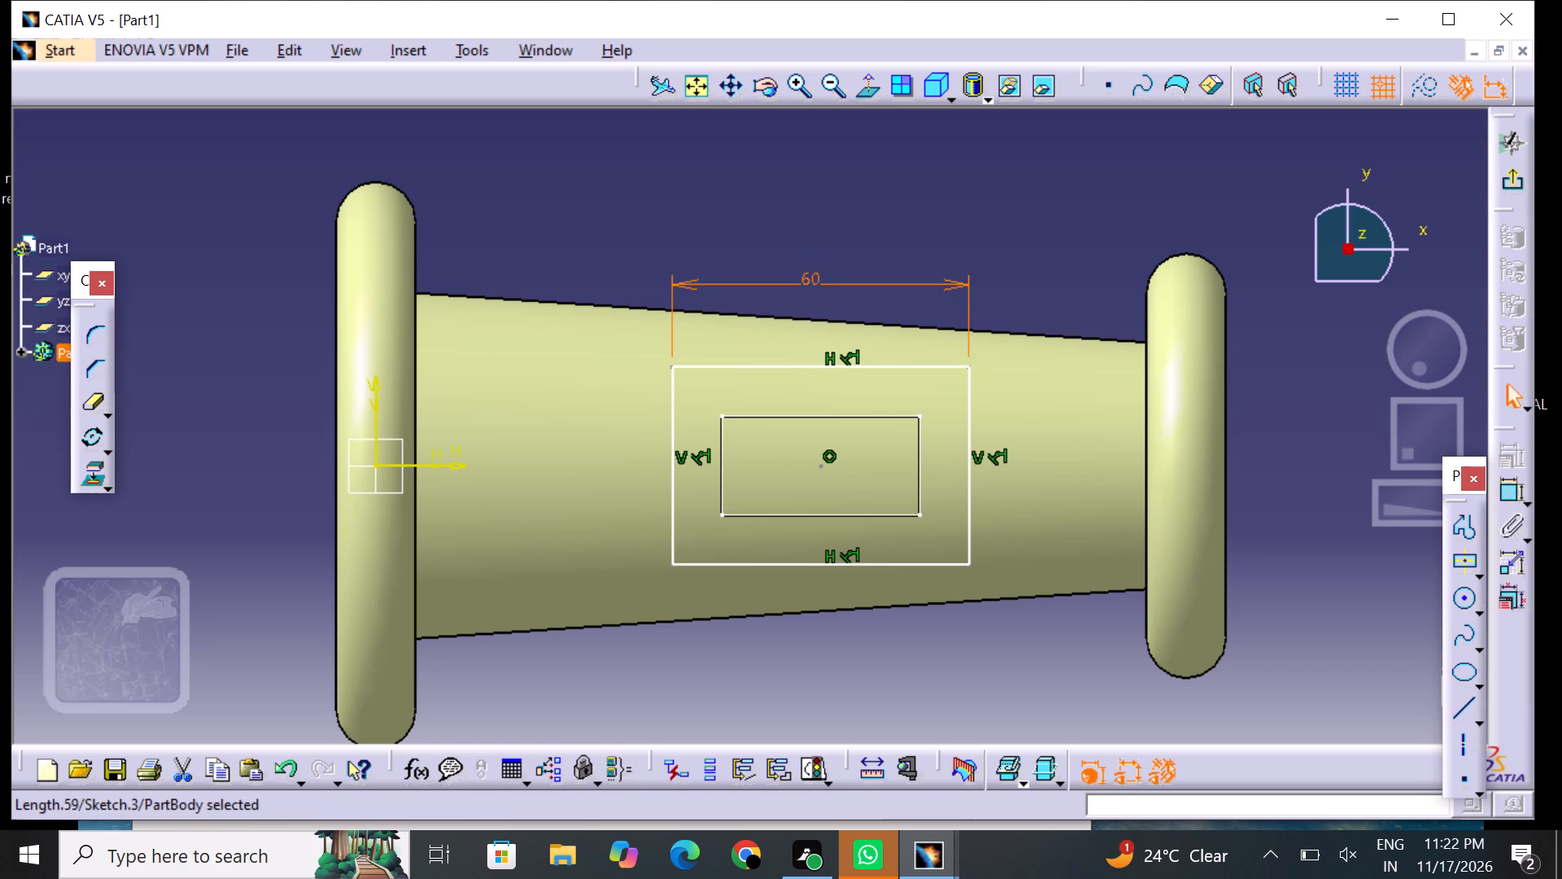
pyautogui.doubleClick(809, 270)
pyautogui.press('BackSpace')
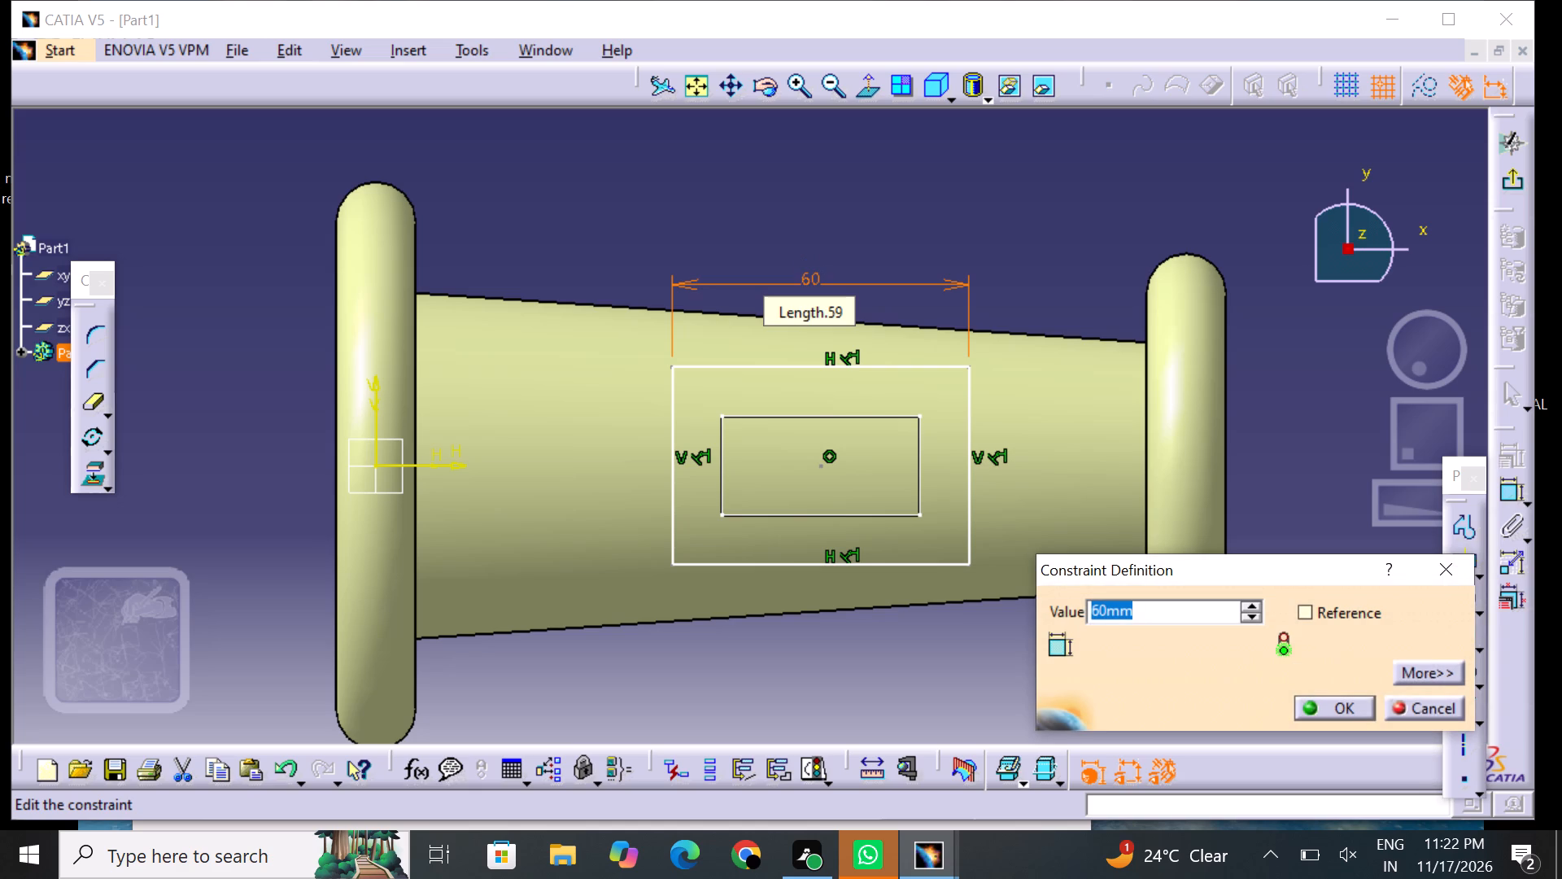
pyautogui.write('40')
pyautogui.press('Return')
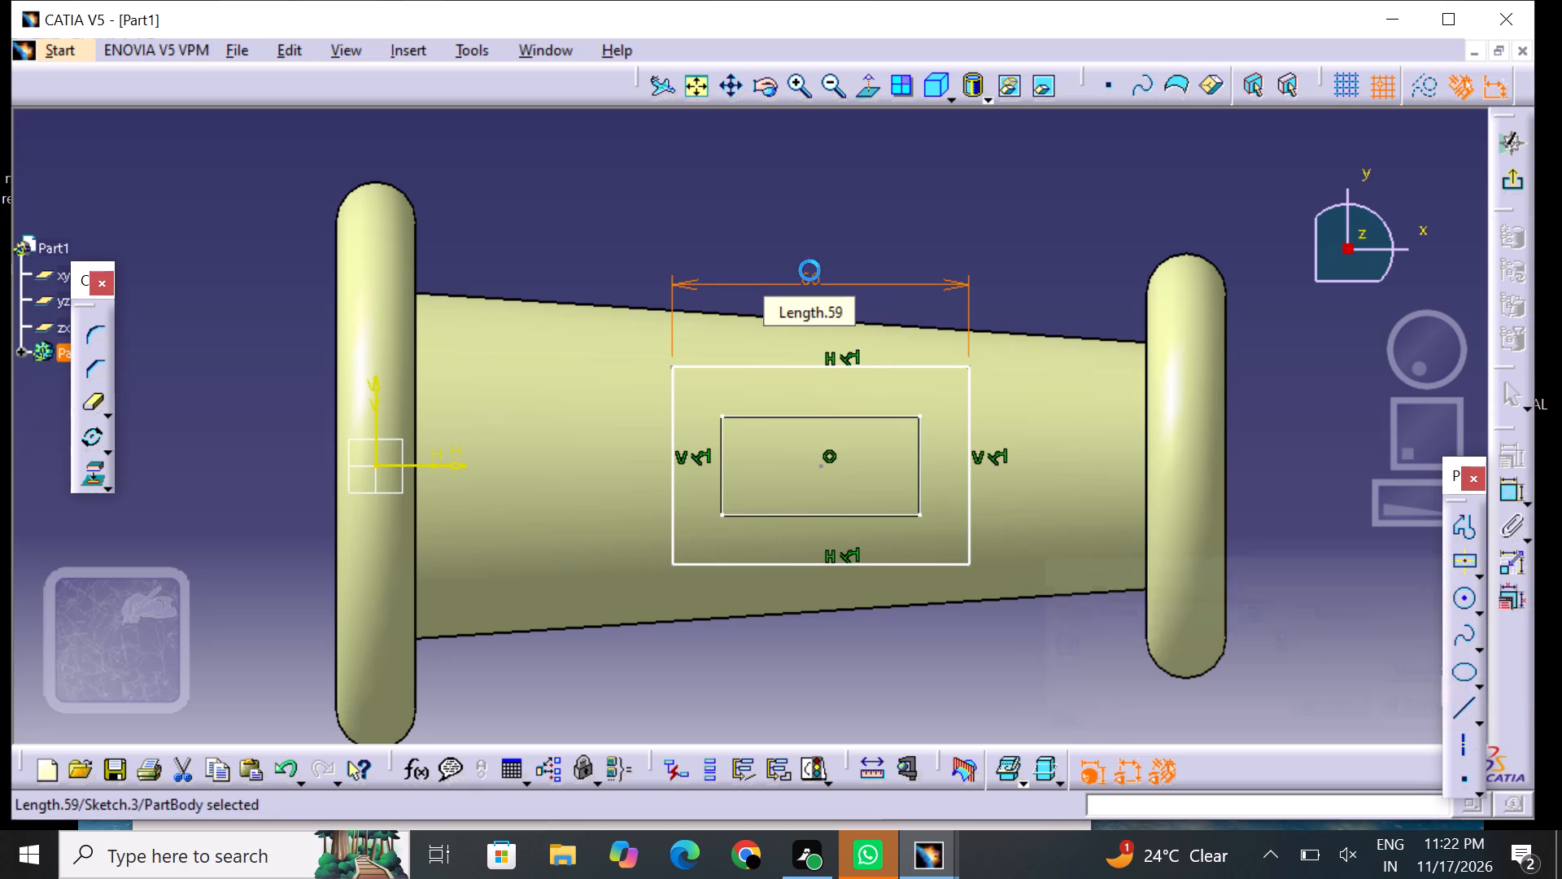
pyautogui.click(968, 232)
# Dimension the new rectangle's vertical side, placing the dimension below it, and set its length to 20 mm.
pyautogui.click(1507, 496)
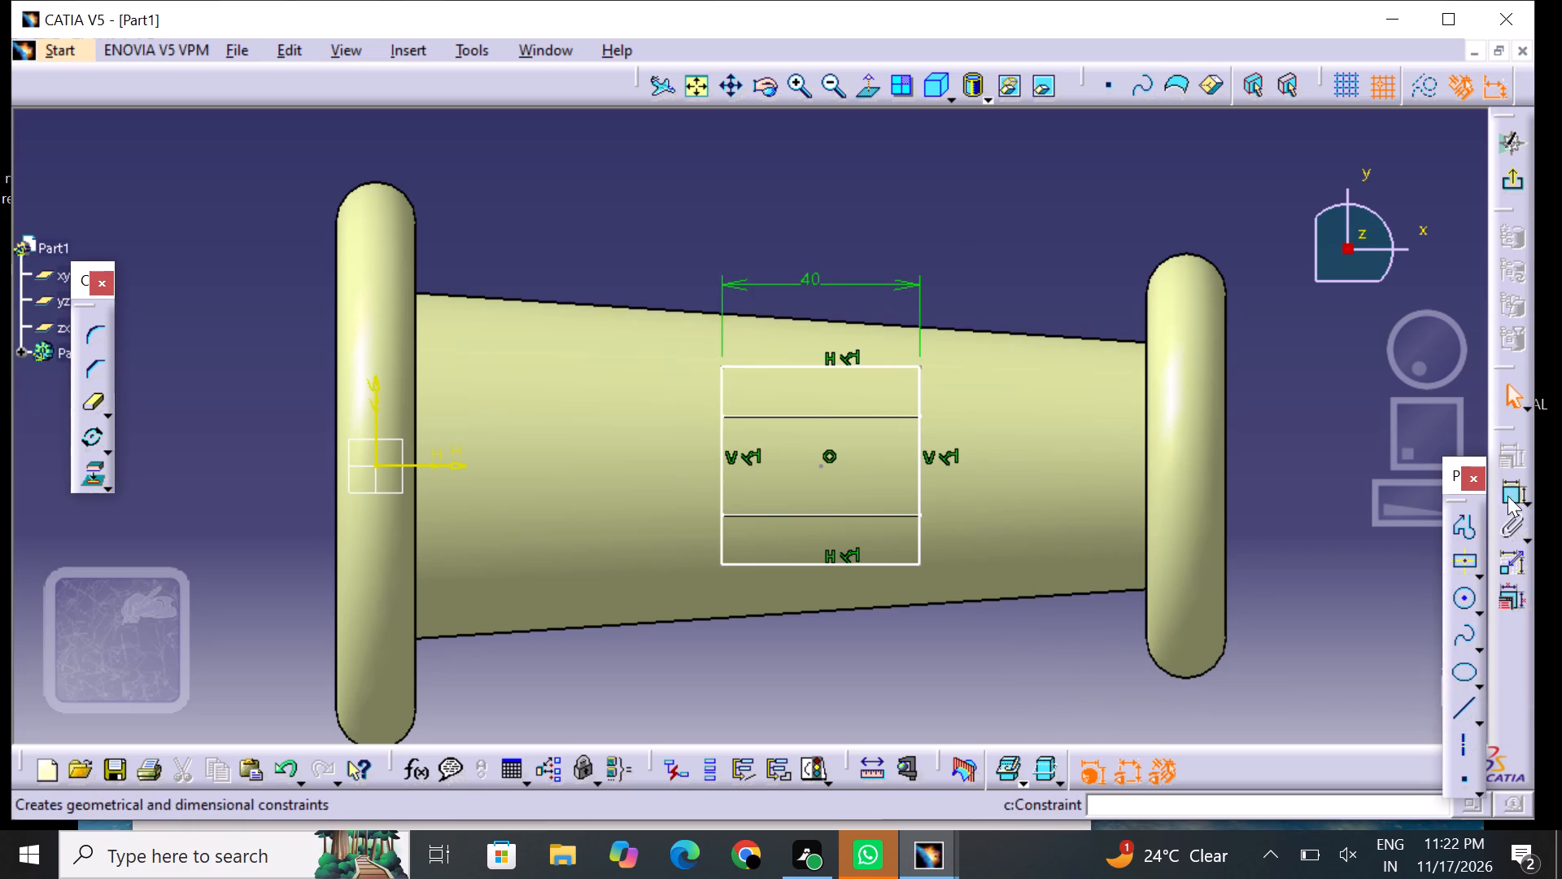
pyautogui.click(918, 469)
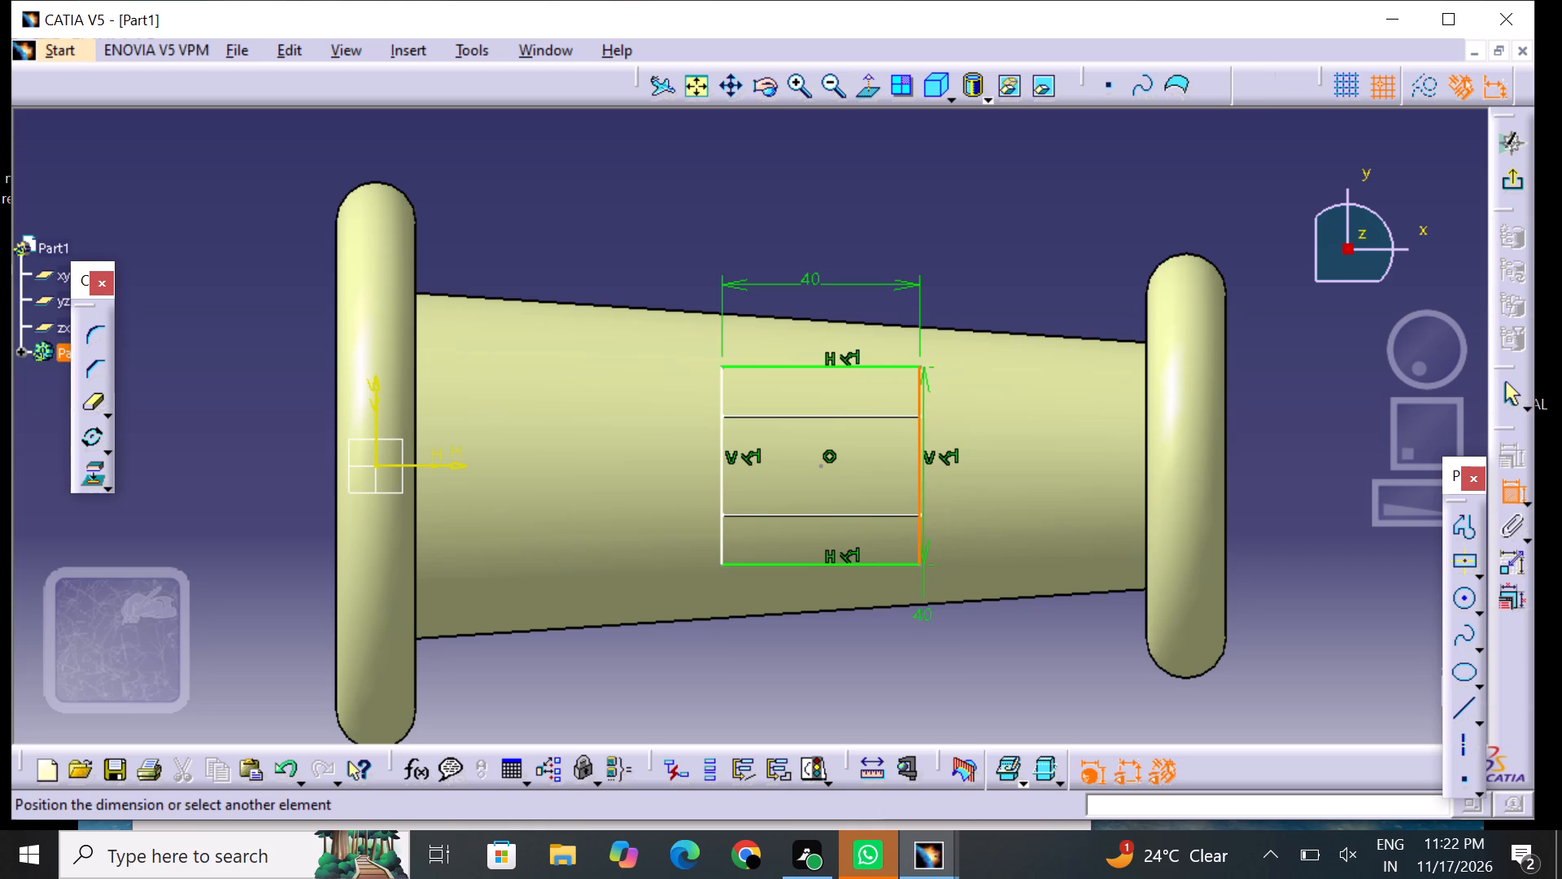
pyautogui.click(921, 649)
pyautogui.click(917, 636)
pyautogui.moveTo(917, 636); pyautogui.dragTo(927, 636)
pyautogui.press('BackSpace')
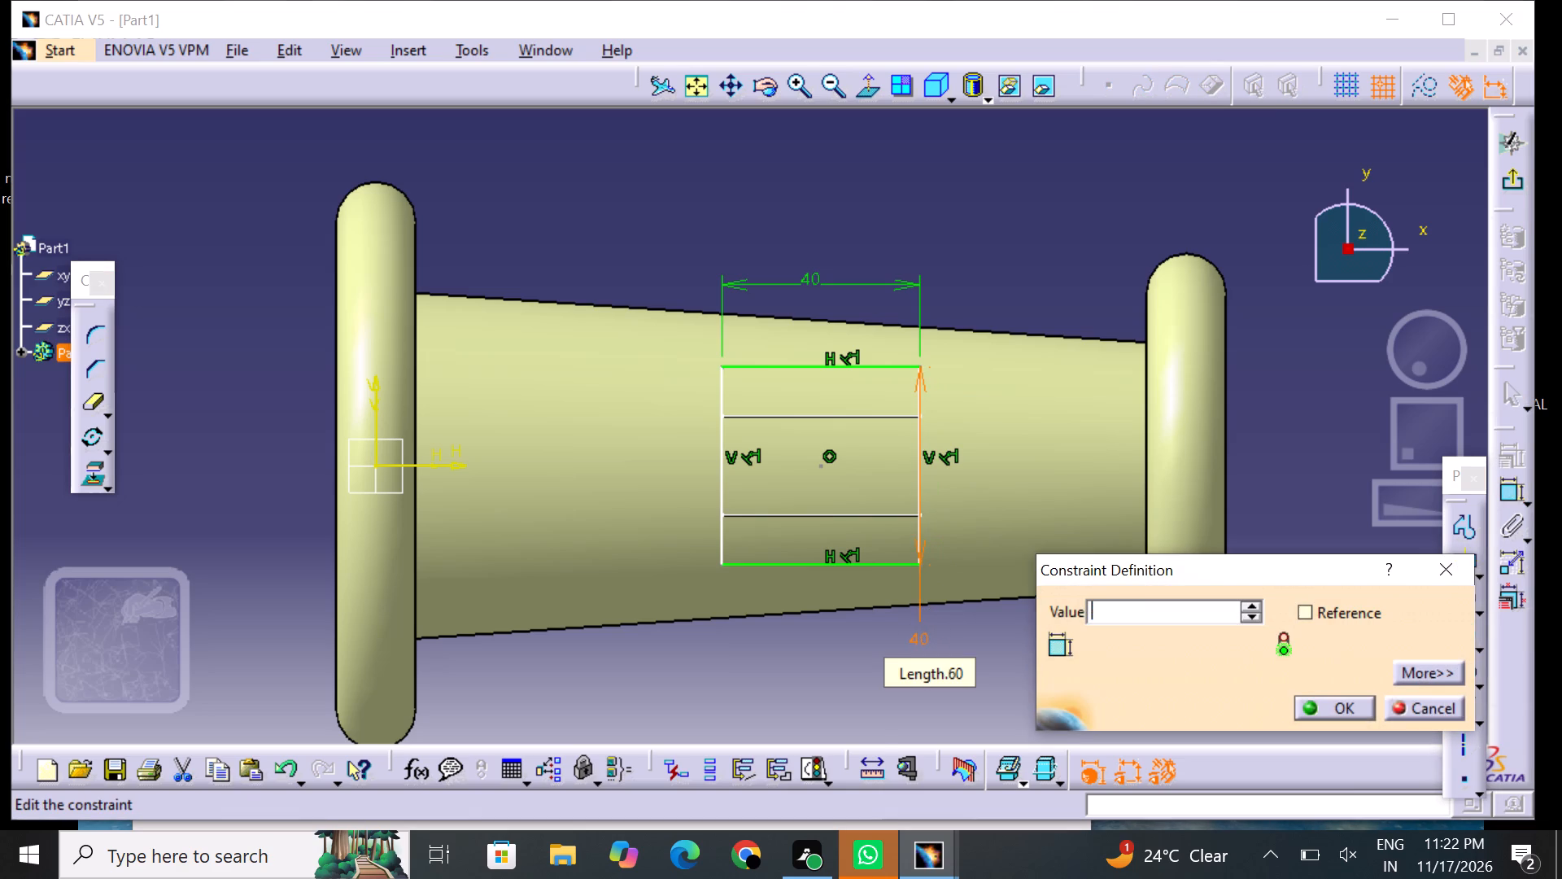
pyautogui.write('20')
pyautogui.press('Return')
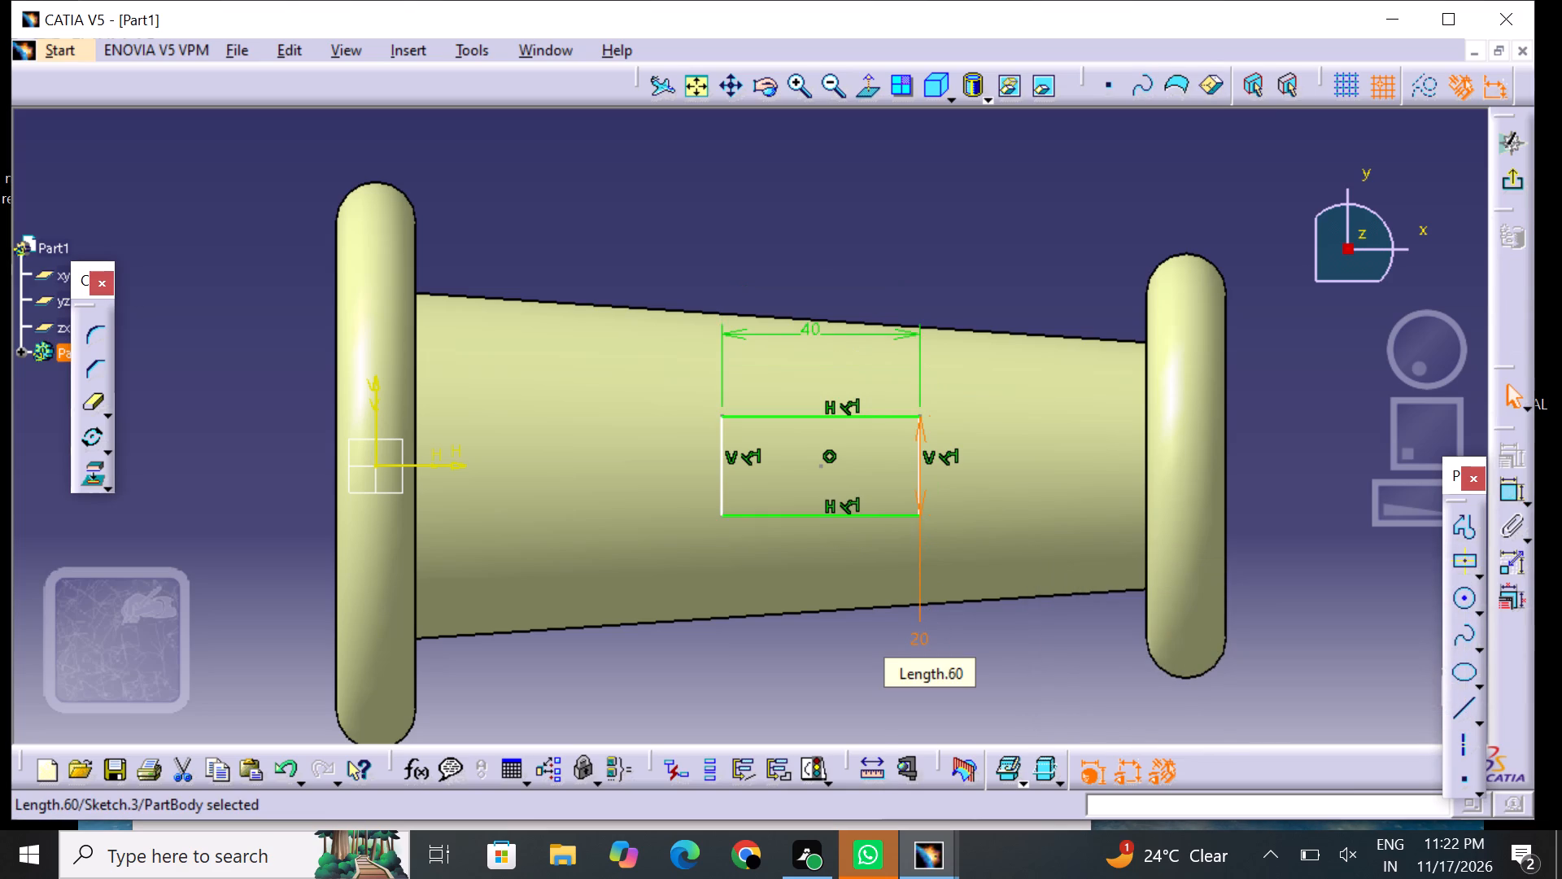
pyautogui.click(1078, 649)
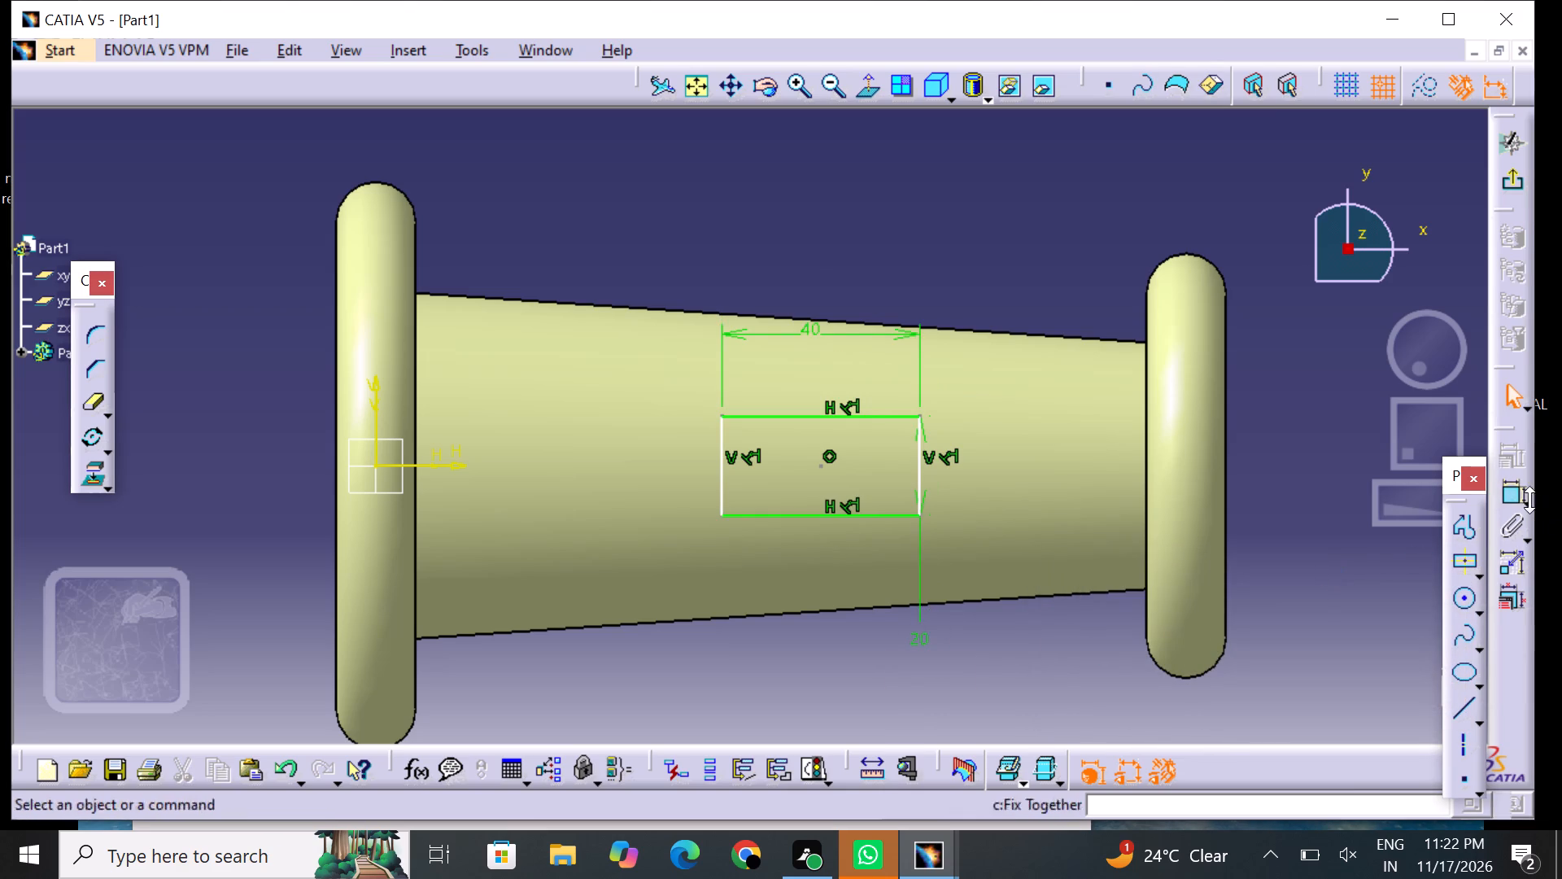
# Dimension the rectangle's side nearest the smaller flange to that flange's inner edge, set the offset to 66 mm, and exit the sketch.
pyautogui.click(1515, 499)
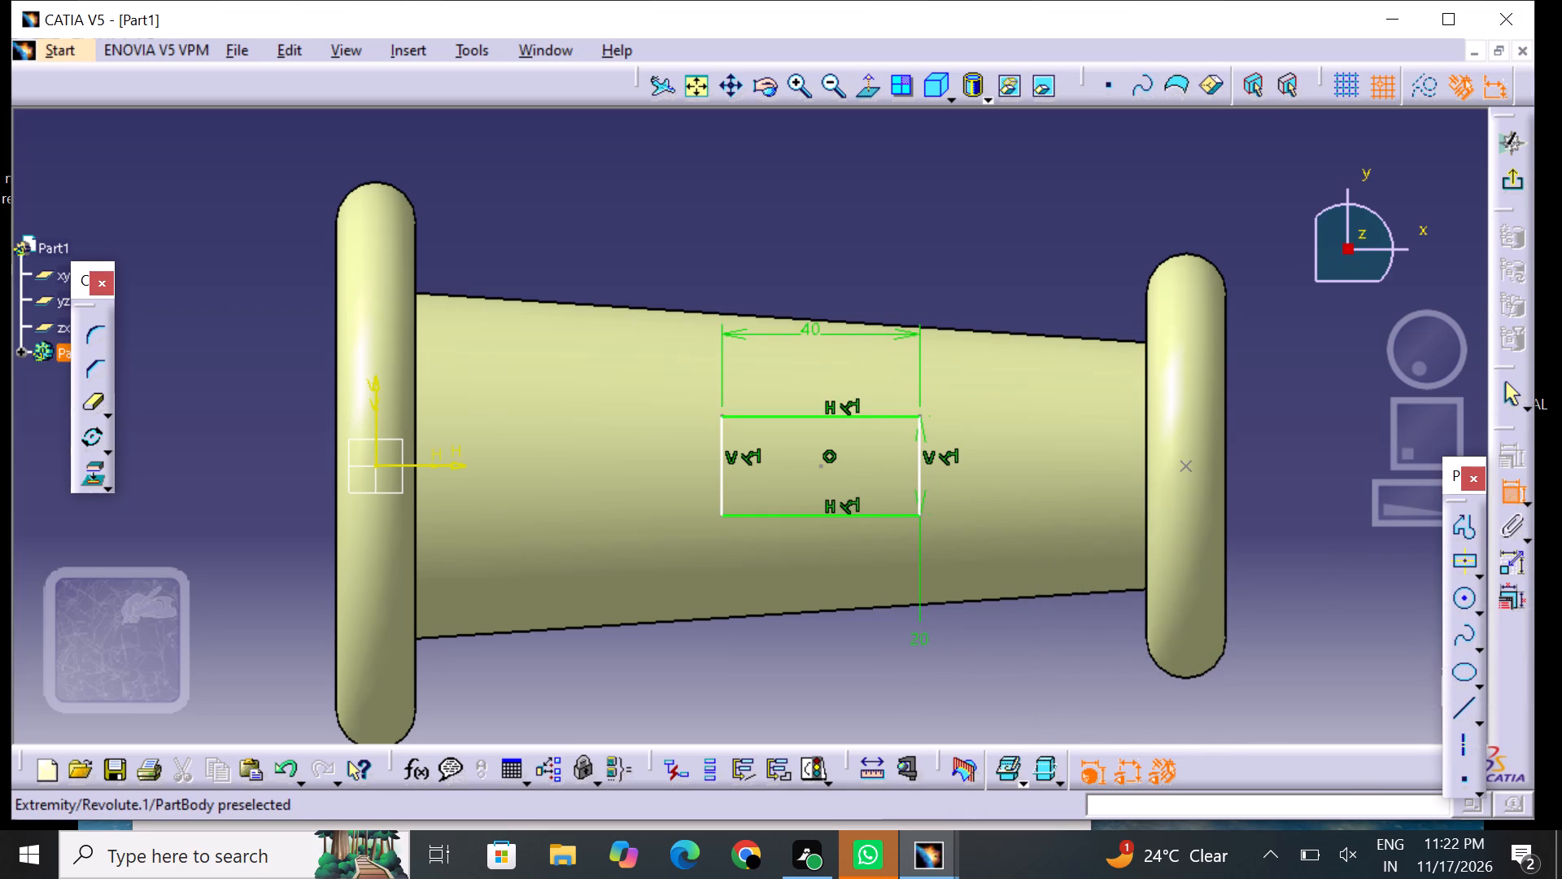
pyautogui.click(1144, 453)
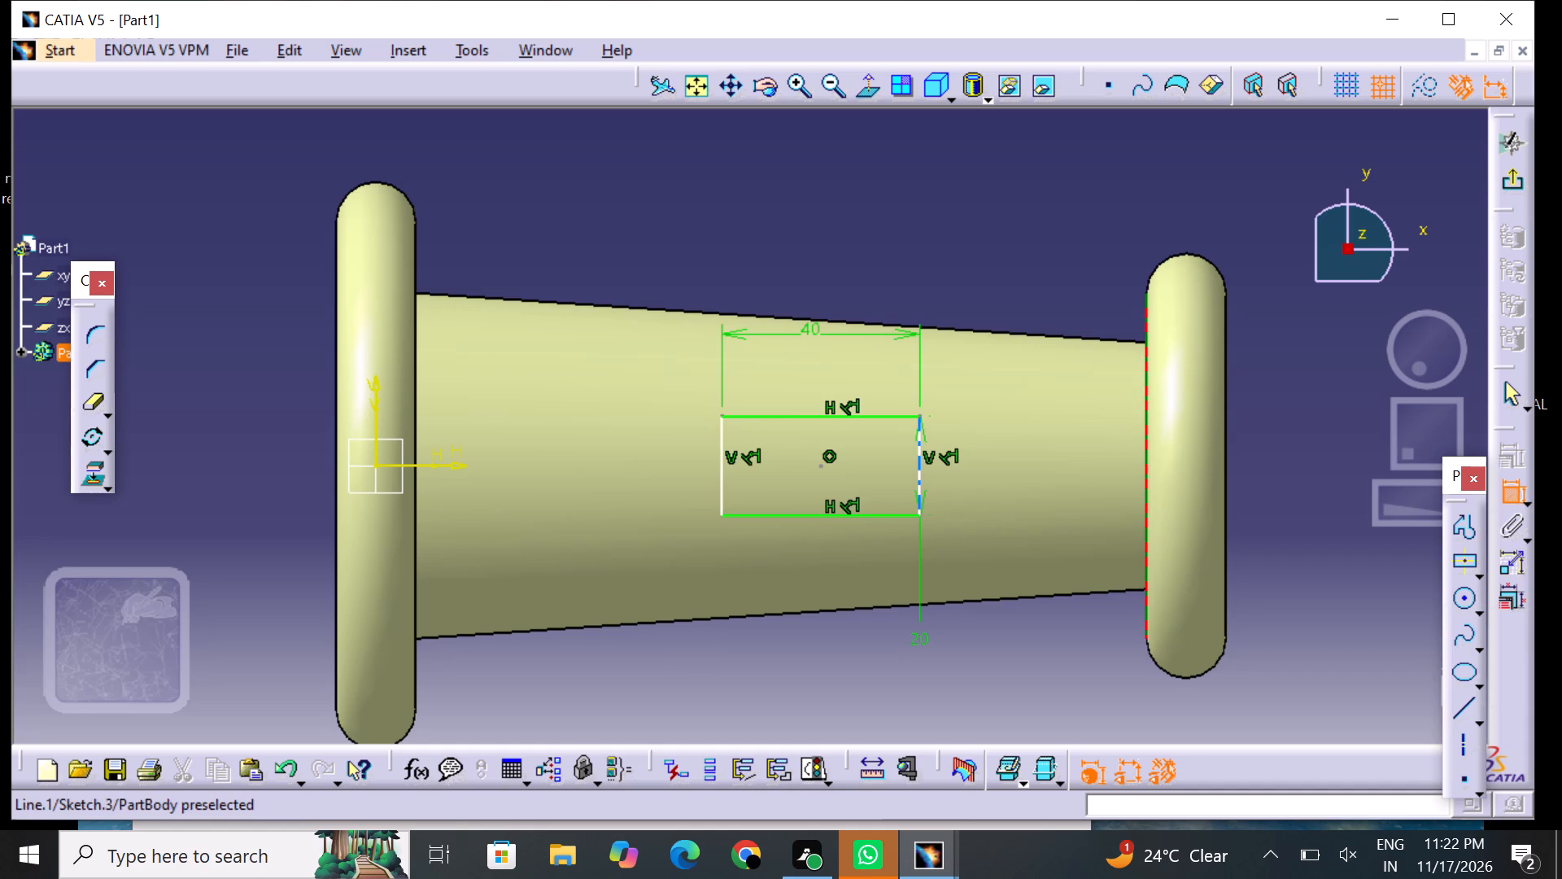
pyautogui.click(918, 485)
pyautogui.click(993, 635)
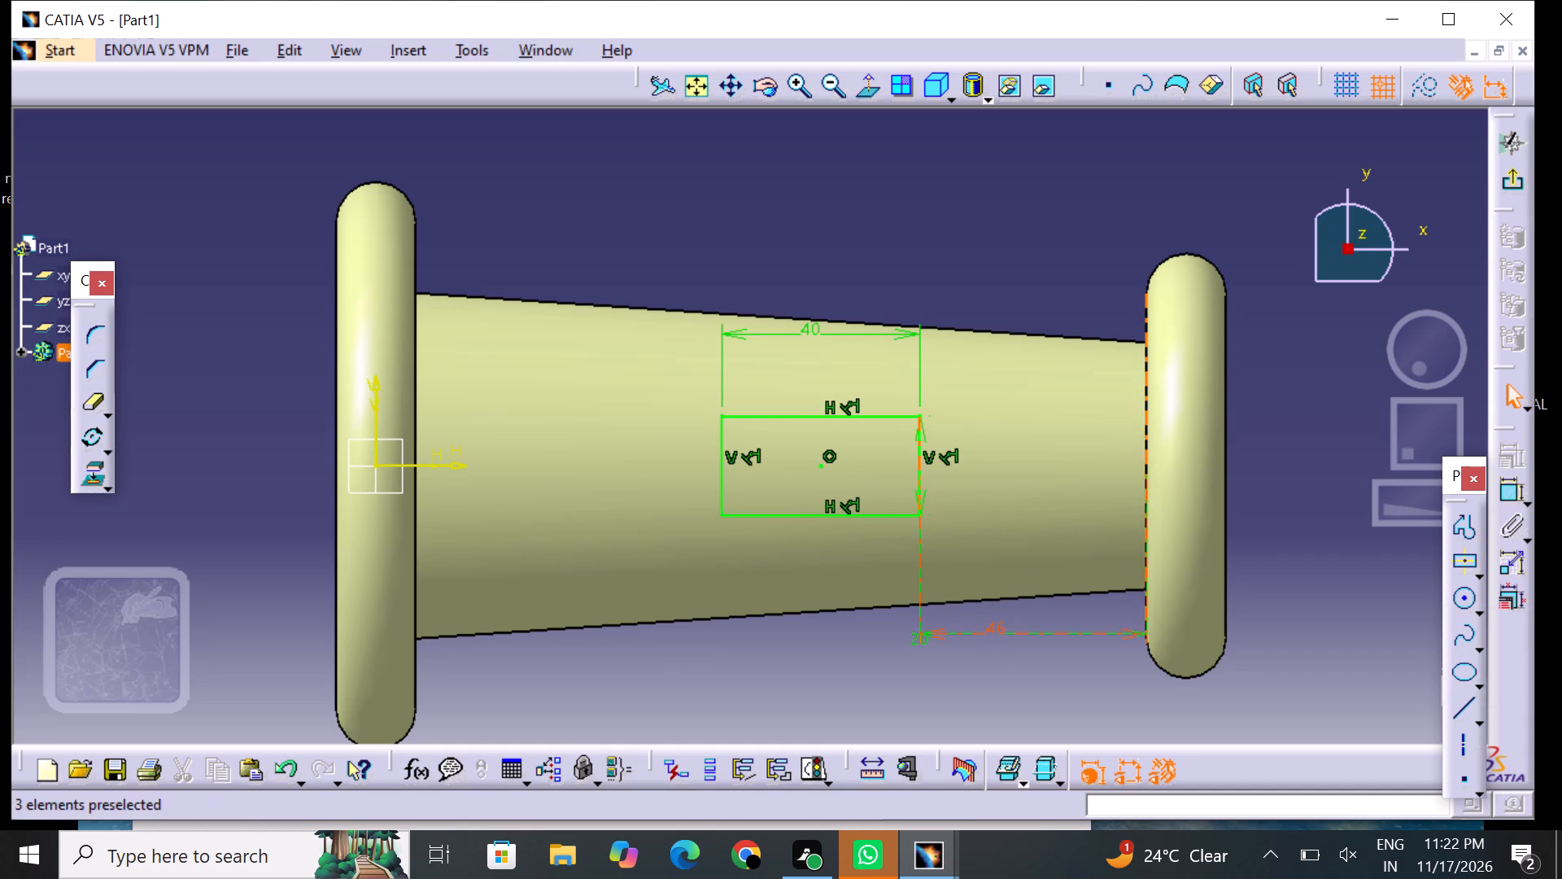
pyautogui.doubleClick(1003, 633)
pyautogui.press('BackSpace')
pyautogui.write('66')
pyautogui.press('Return')
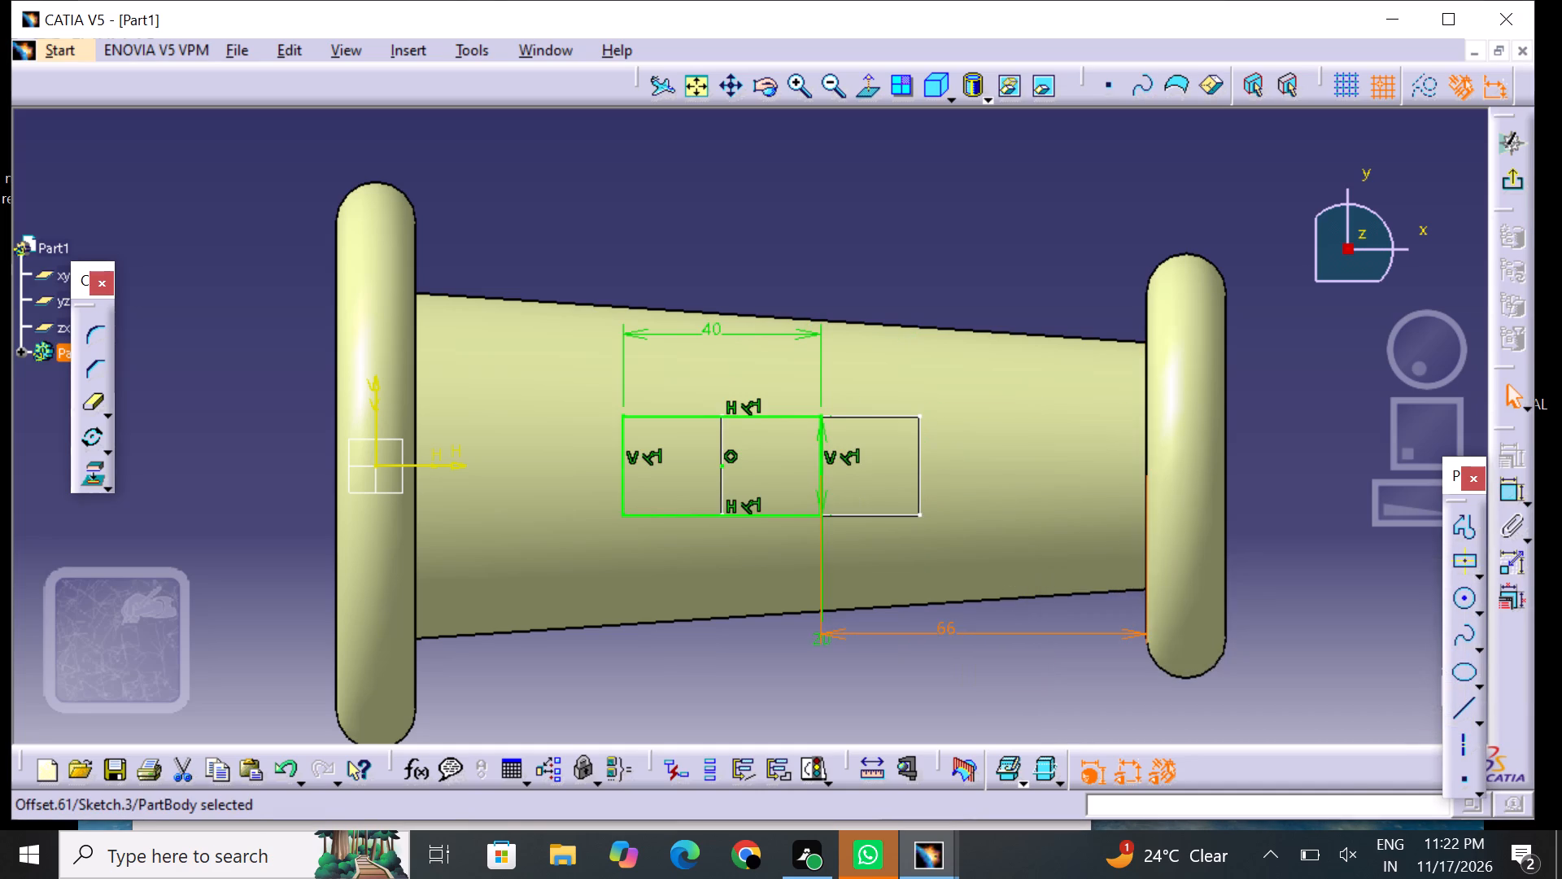
pyautogui.click(994, 673)
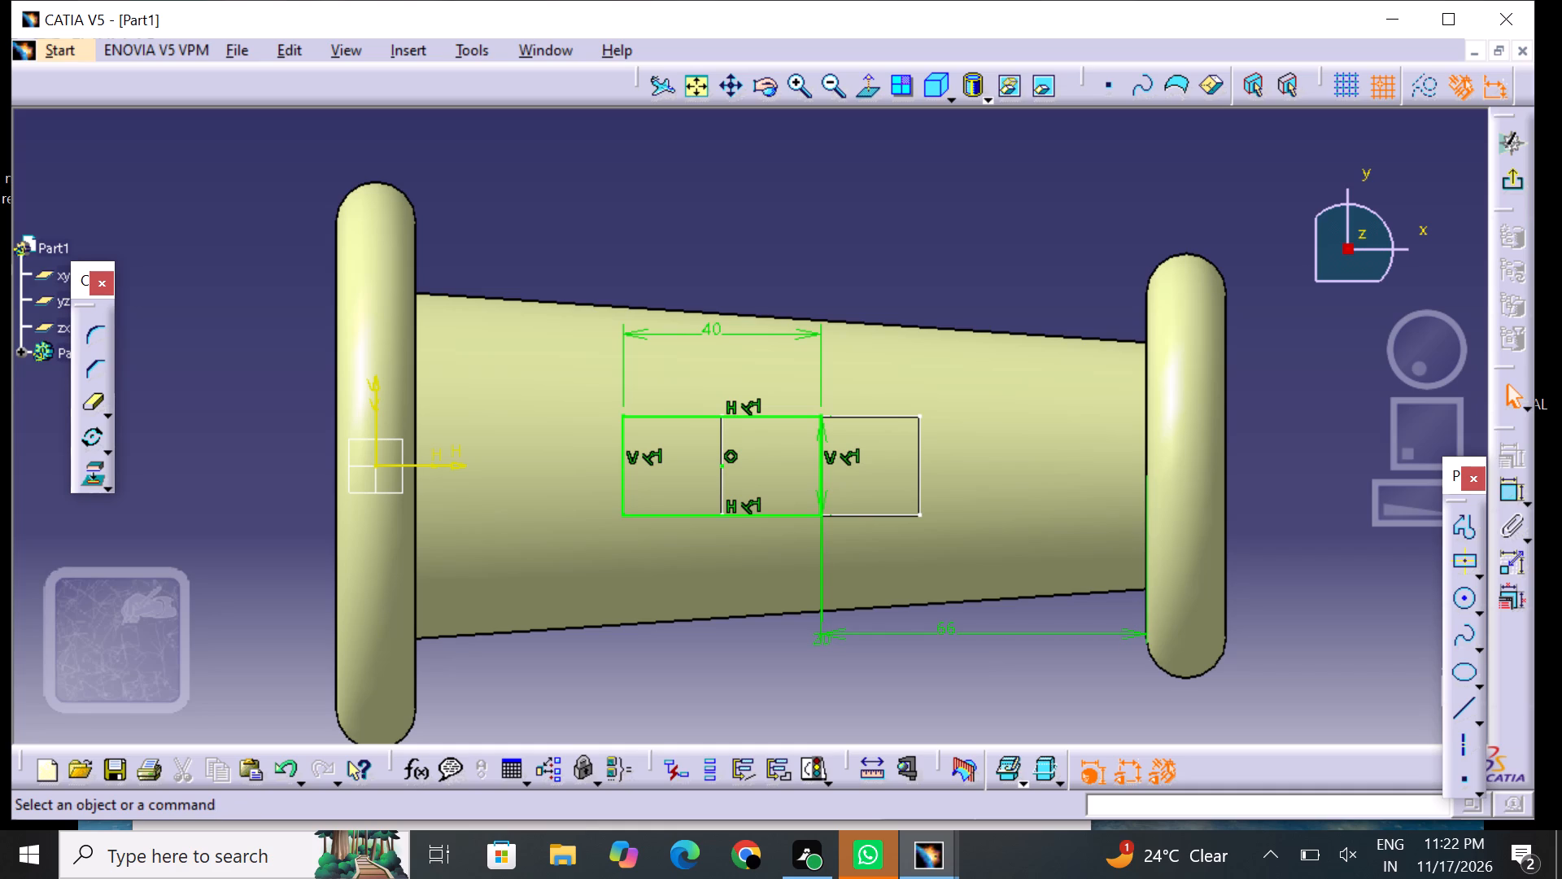
pyautogui.click(1528, 175)
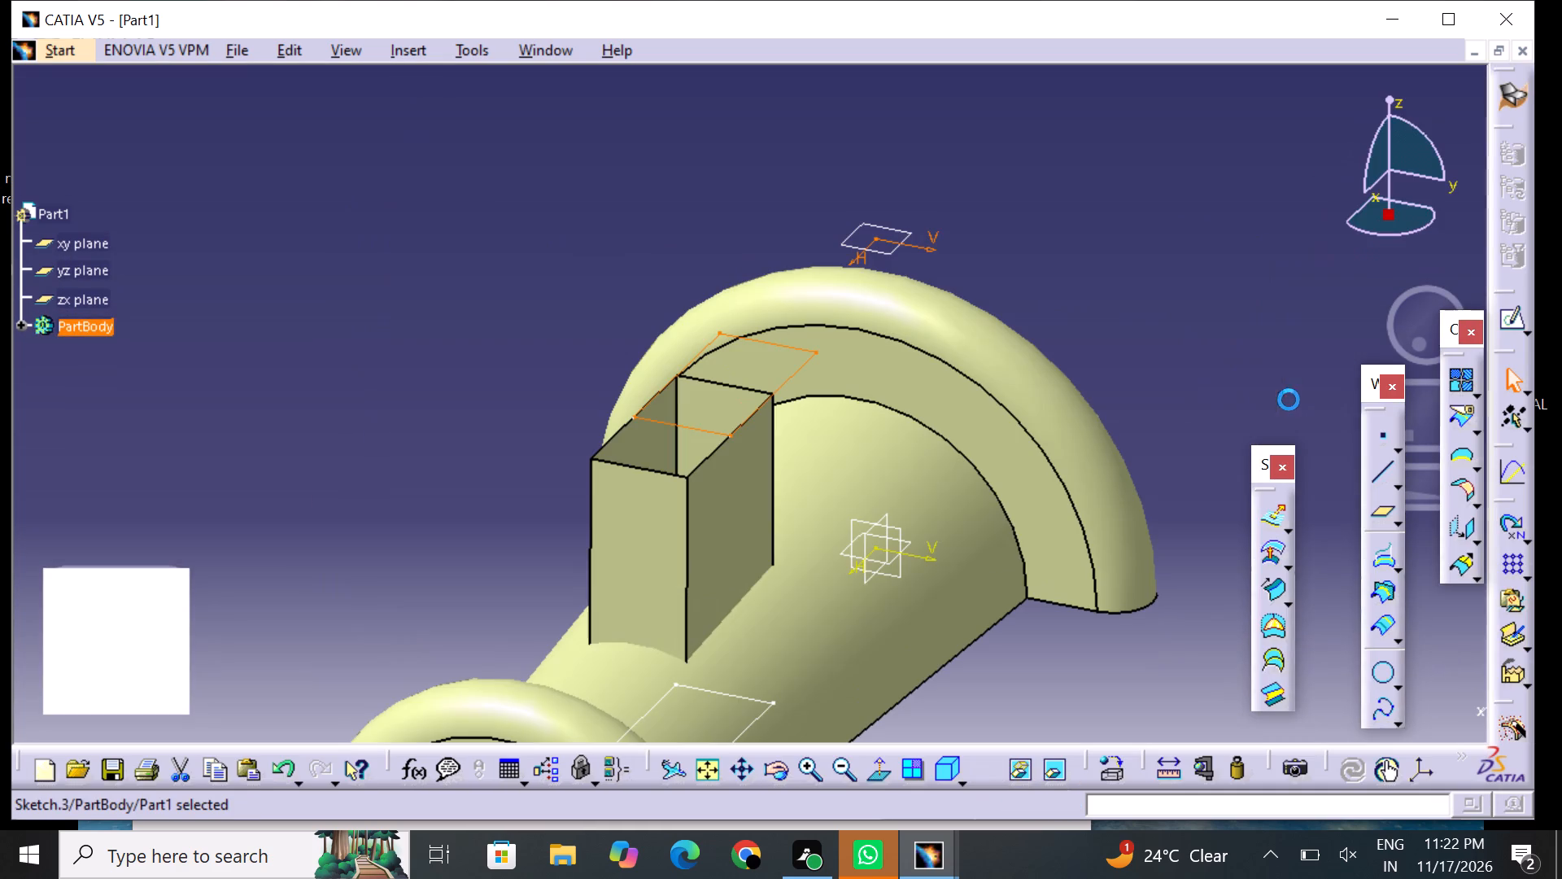
# Start a sketch on the xy plane and draw a centred rectangle about 60 by 40 mm around the 66 mm offset rectangle's centre.
pyautogui.scroll(-1, 1168, 396)
pyautogui.moveTo(1165, 378); pyautogui.dragTo(1141, 295, button='middle')
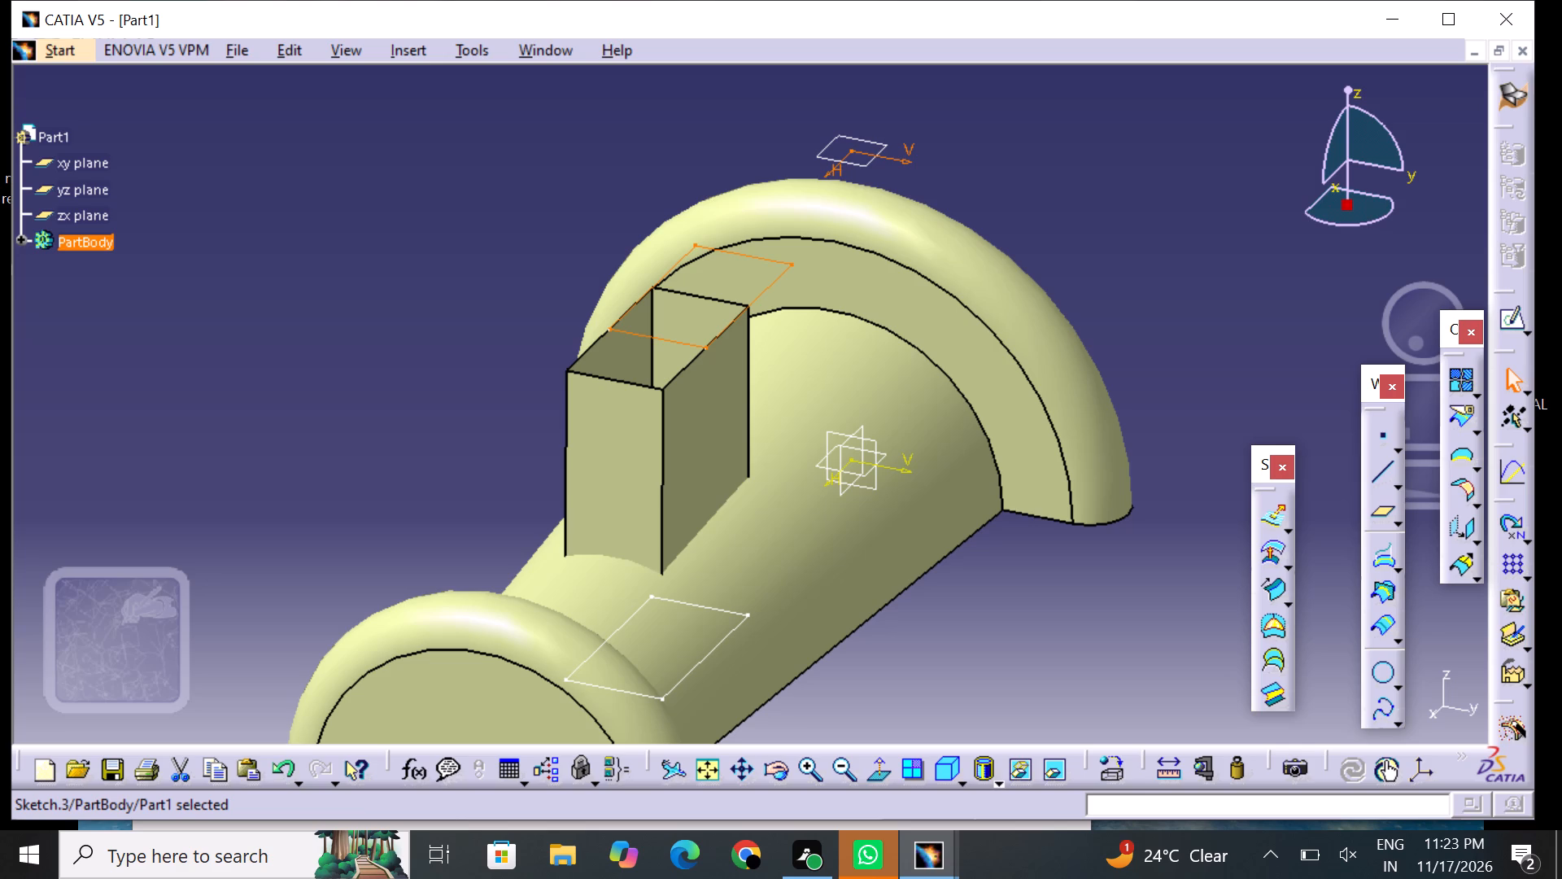
pyautogui.click(62, 155)
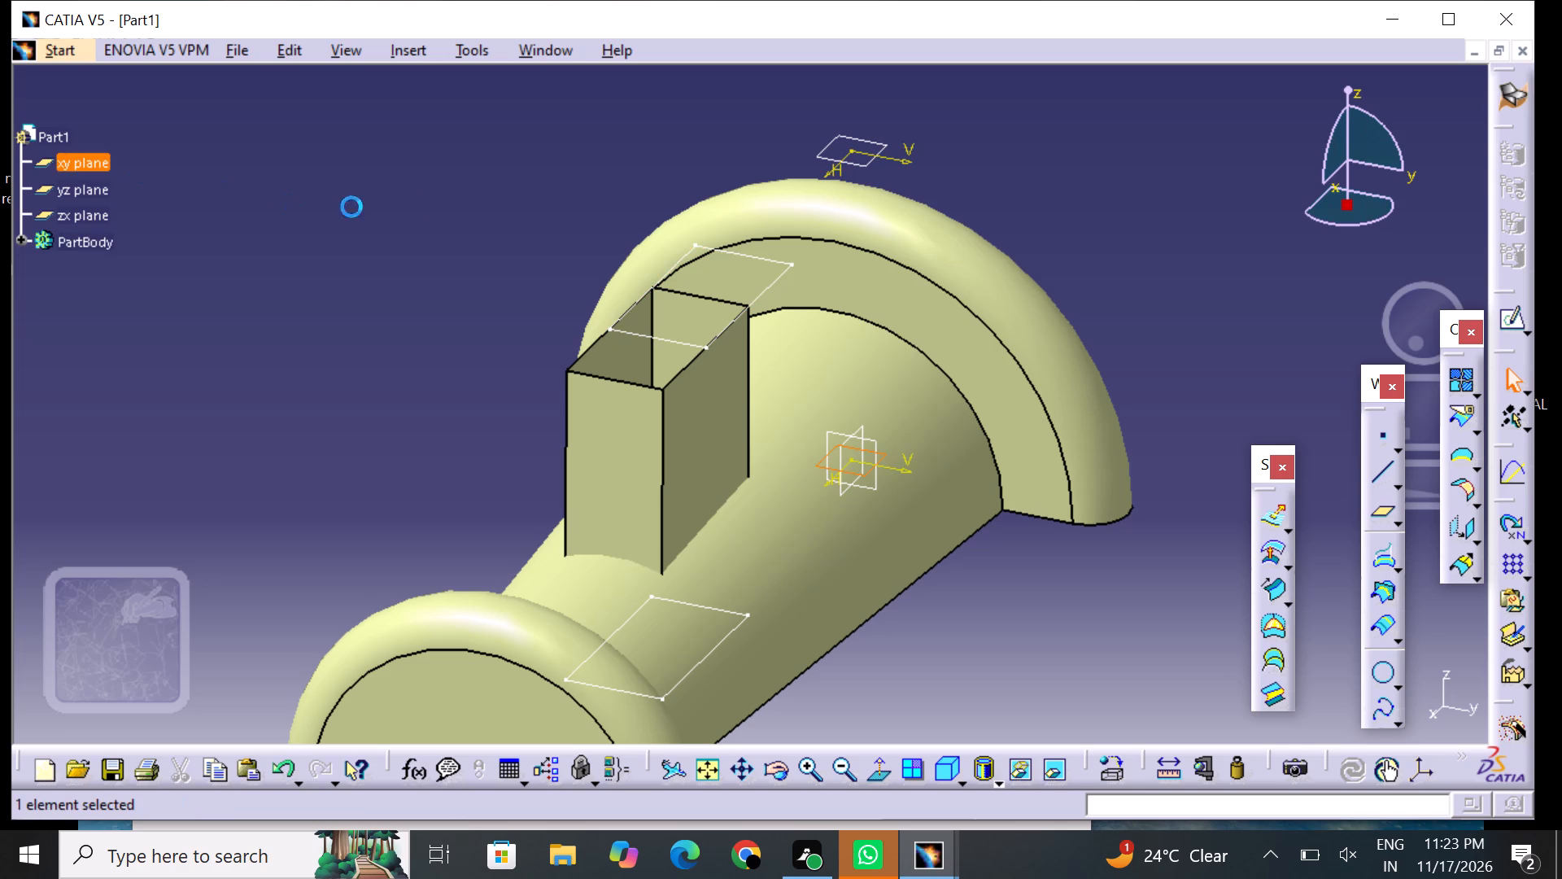
pyautogui.click(1508, 313)
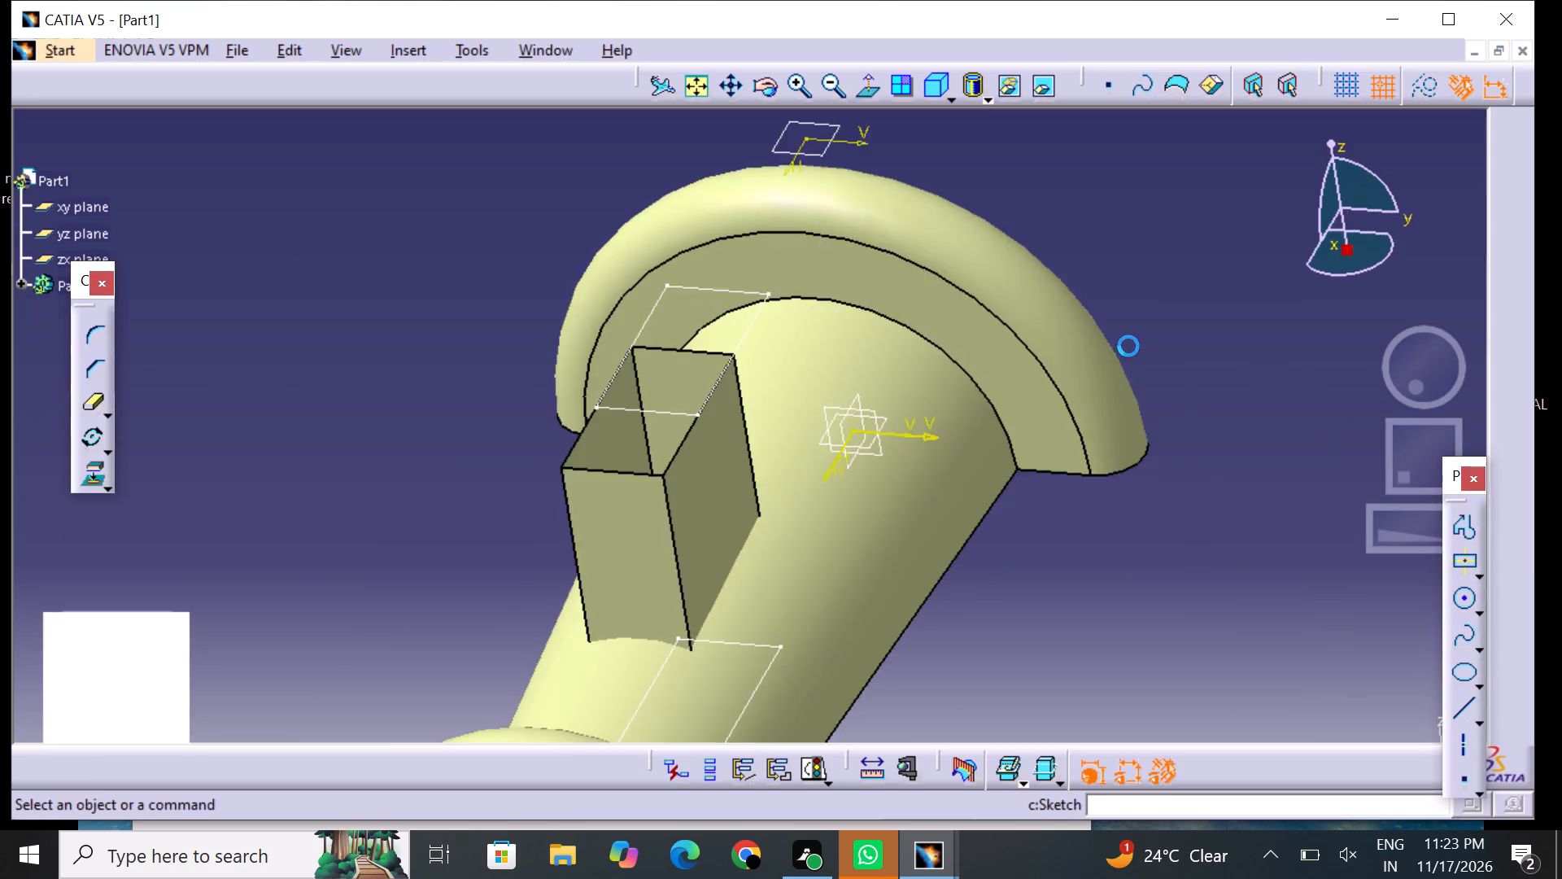
pyautogui.scroll(1, 1049, 271)
pyautogui.moveTo(1049, 269); pyautogui.dragTo(953, 260, button='middle')
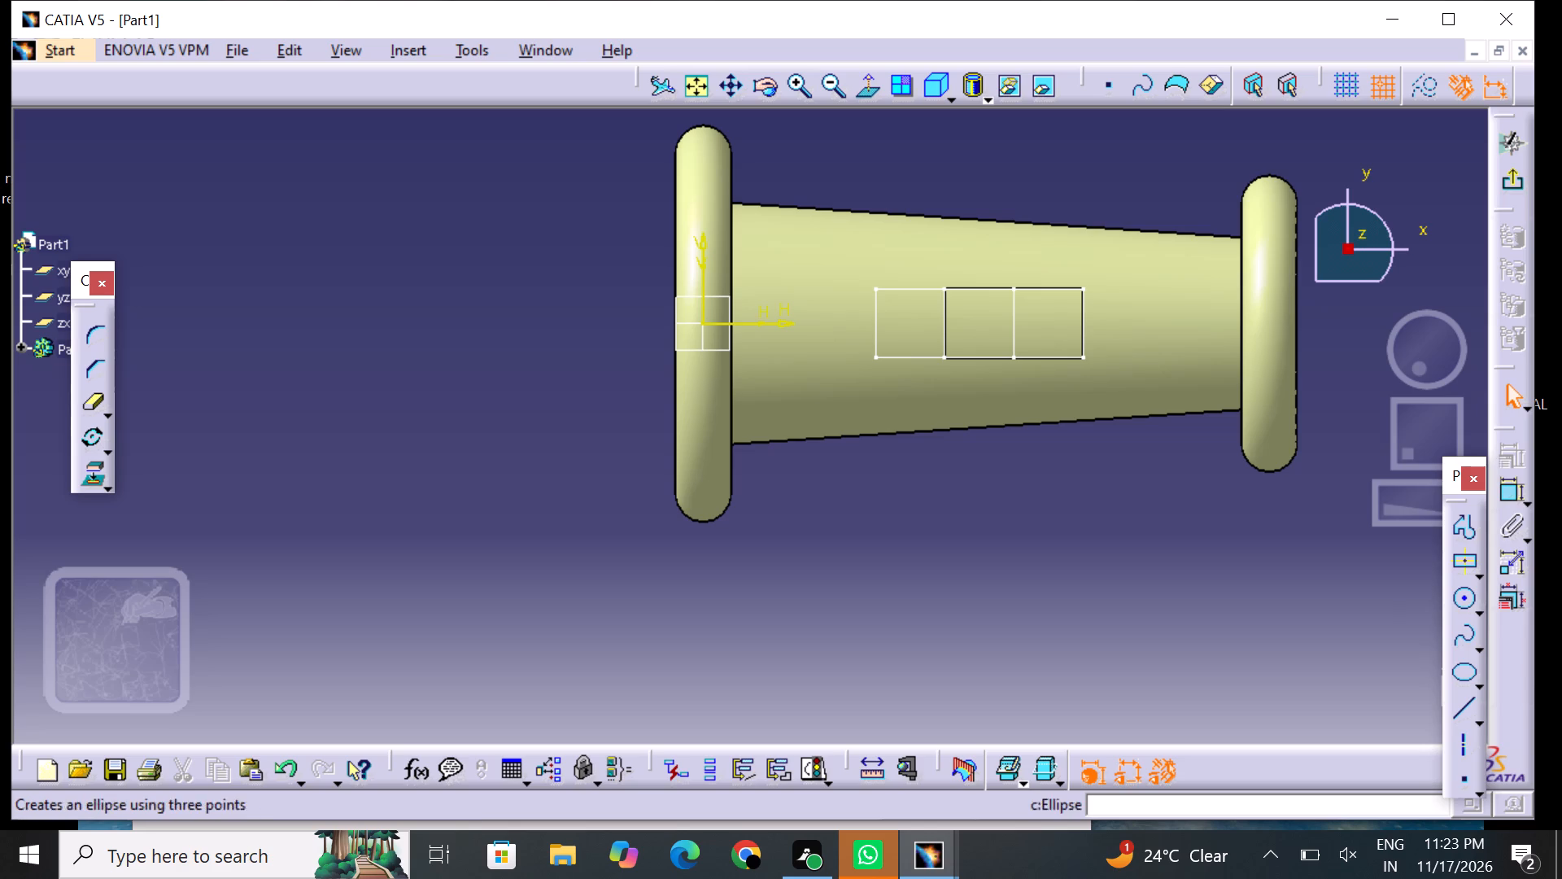
pyautogui.click(1459, 567)
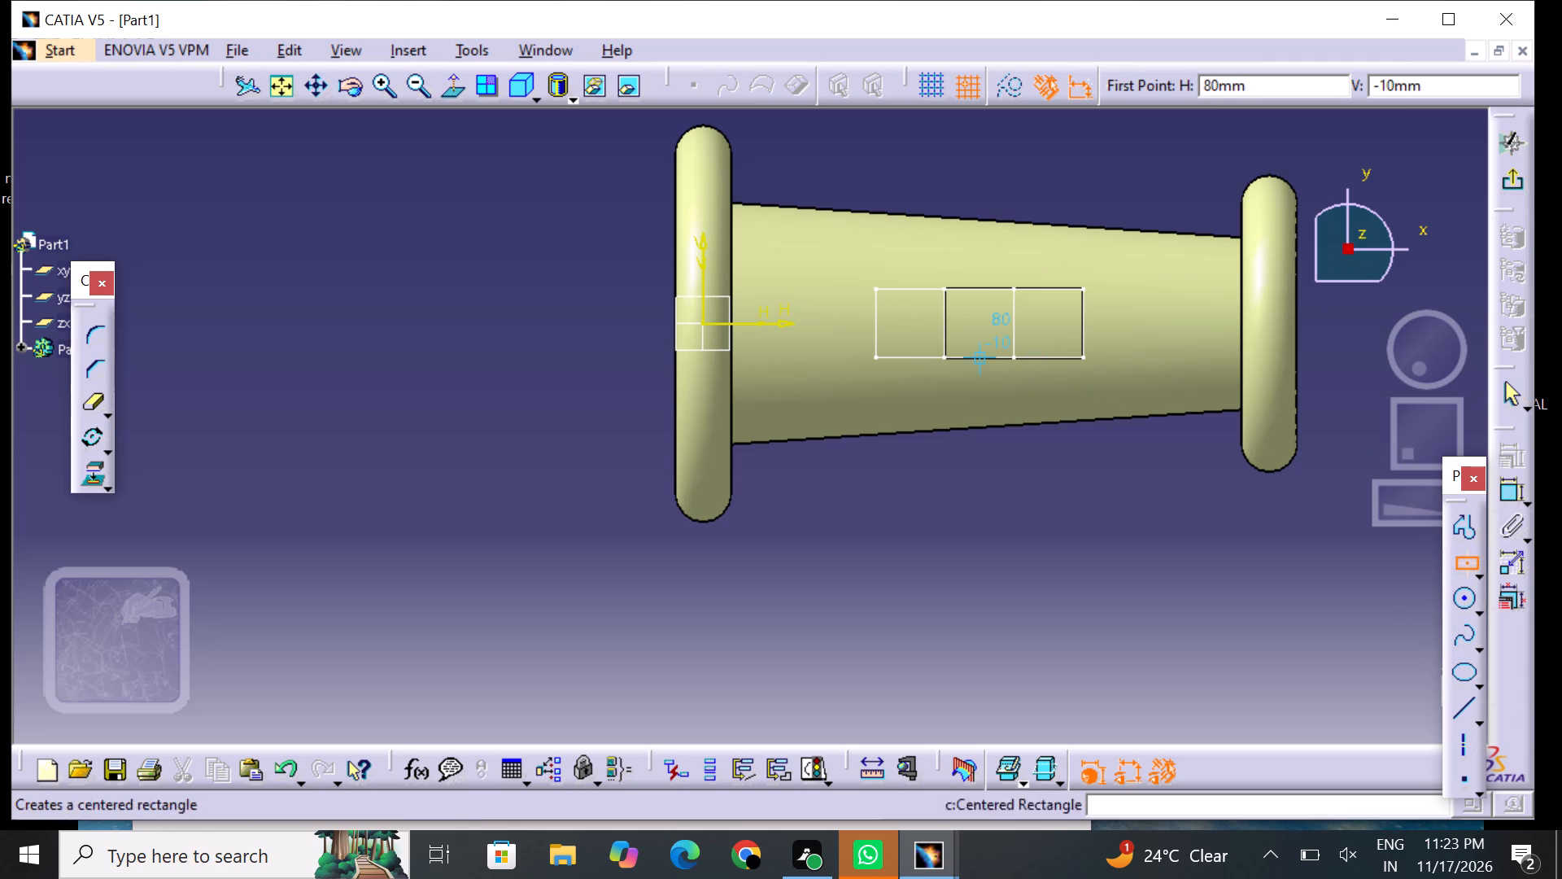
pyautogui.click(940, 330)
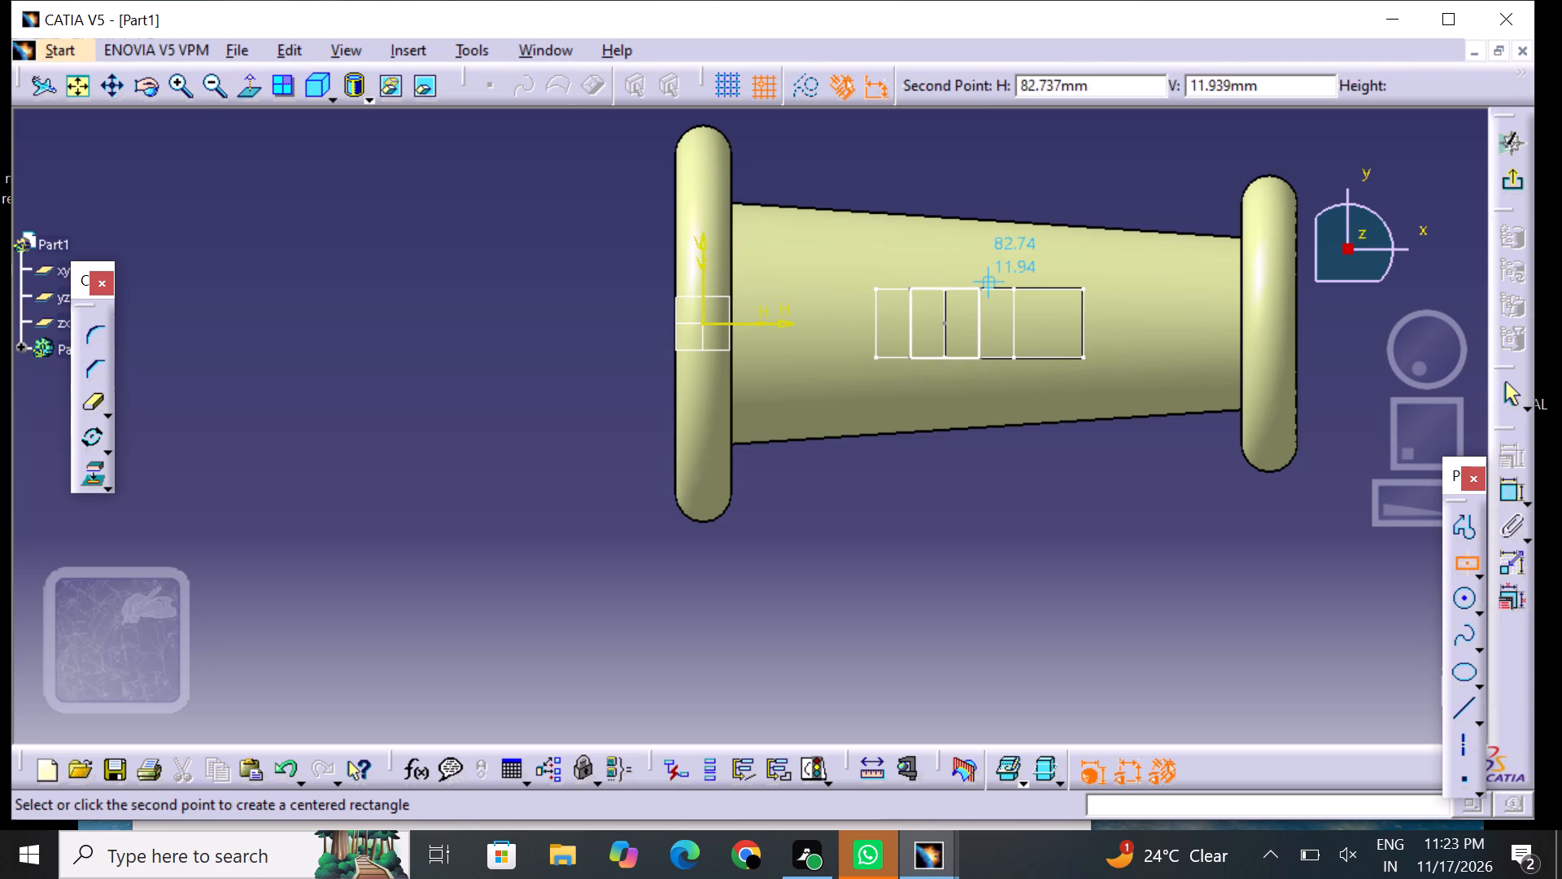
pyautogui.click(1064, 266)
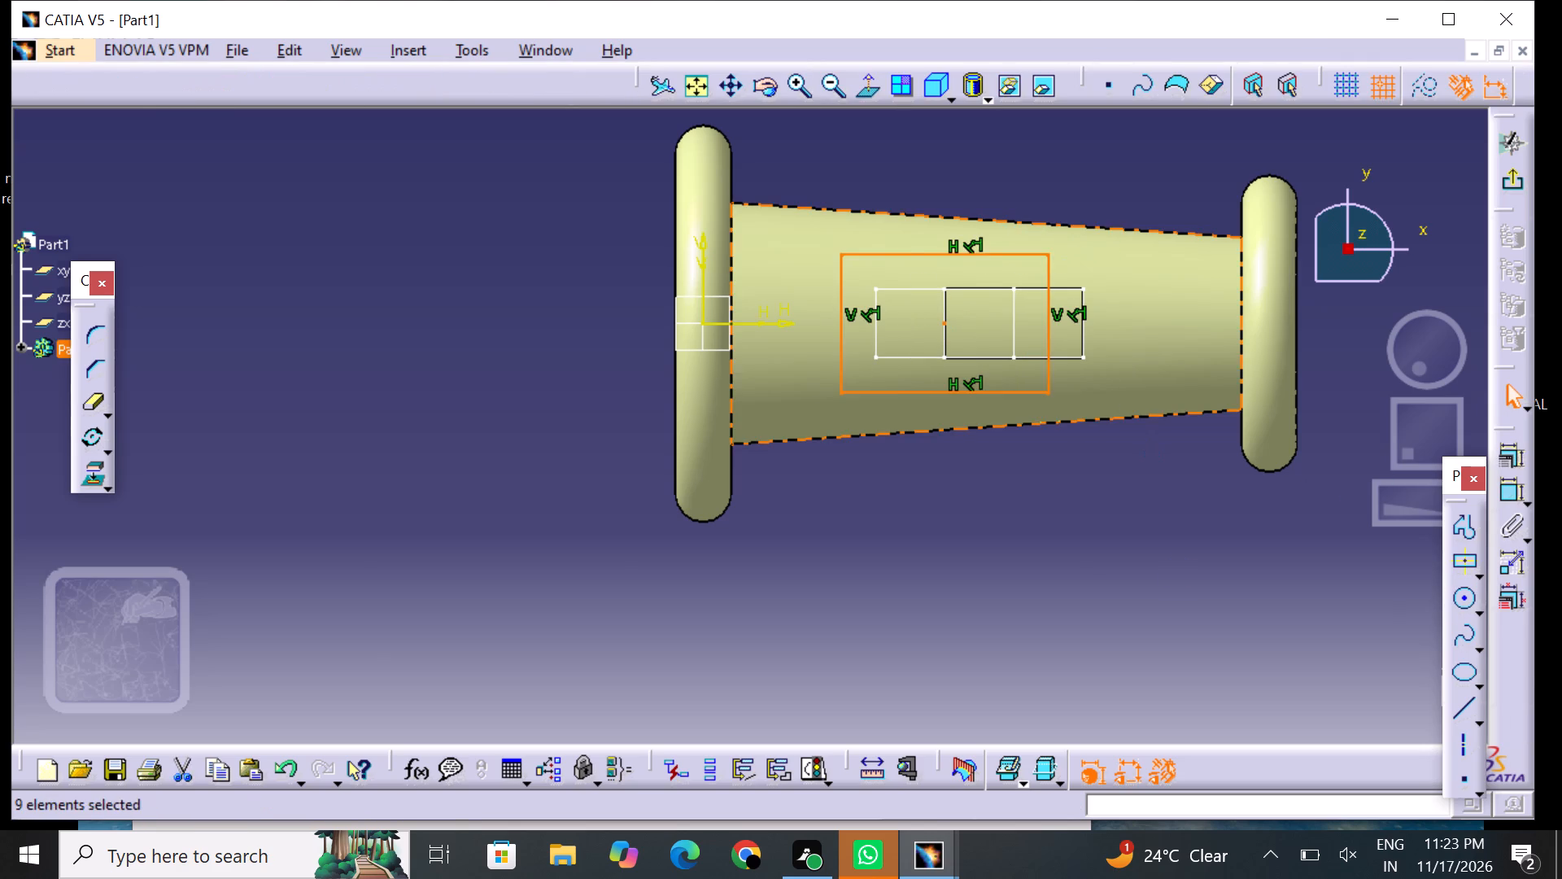
pyautogui.click(1177, 569)
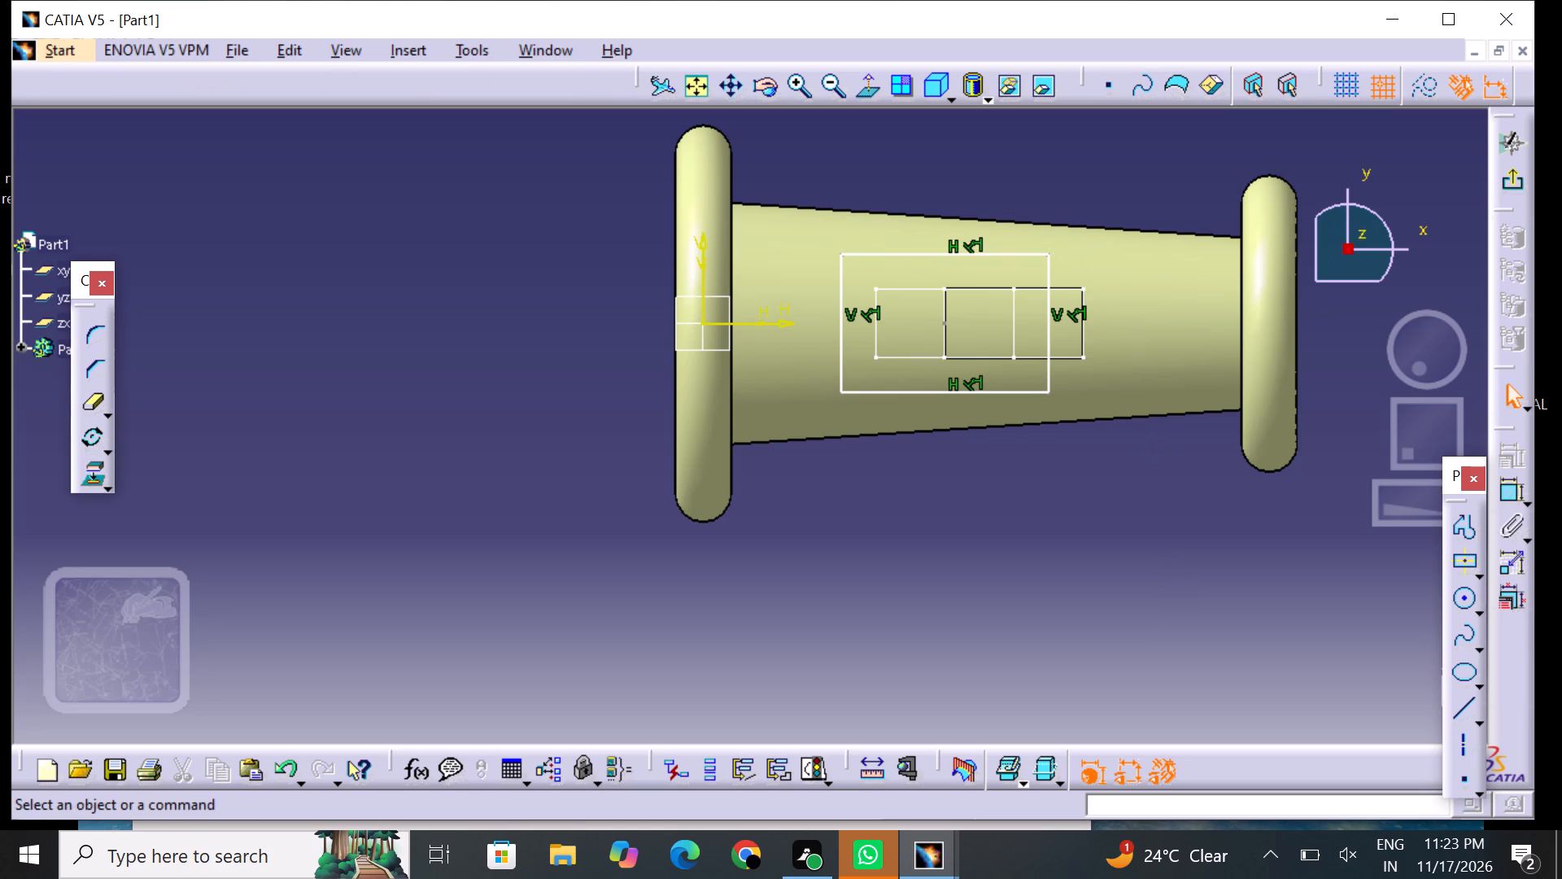
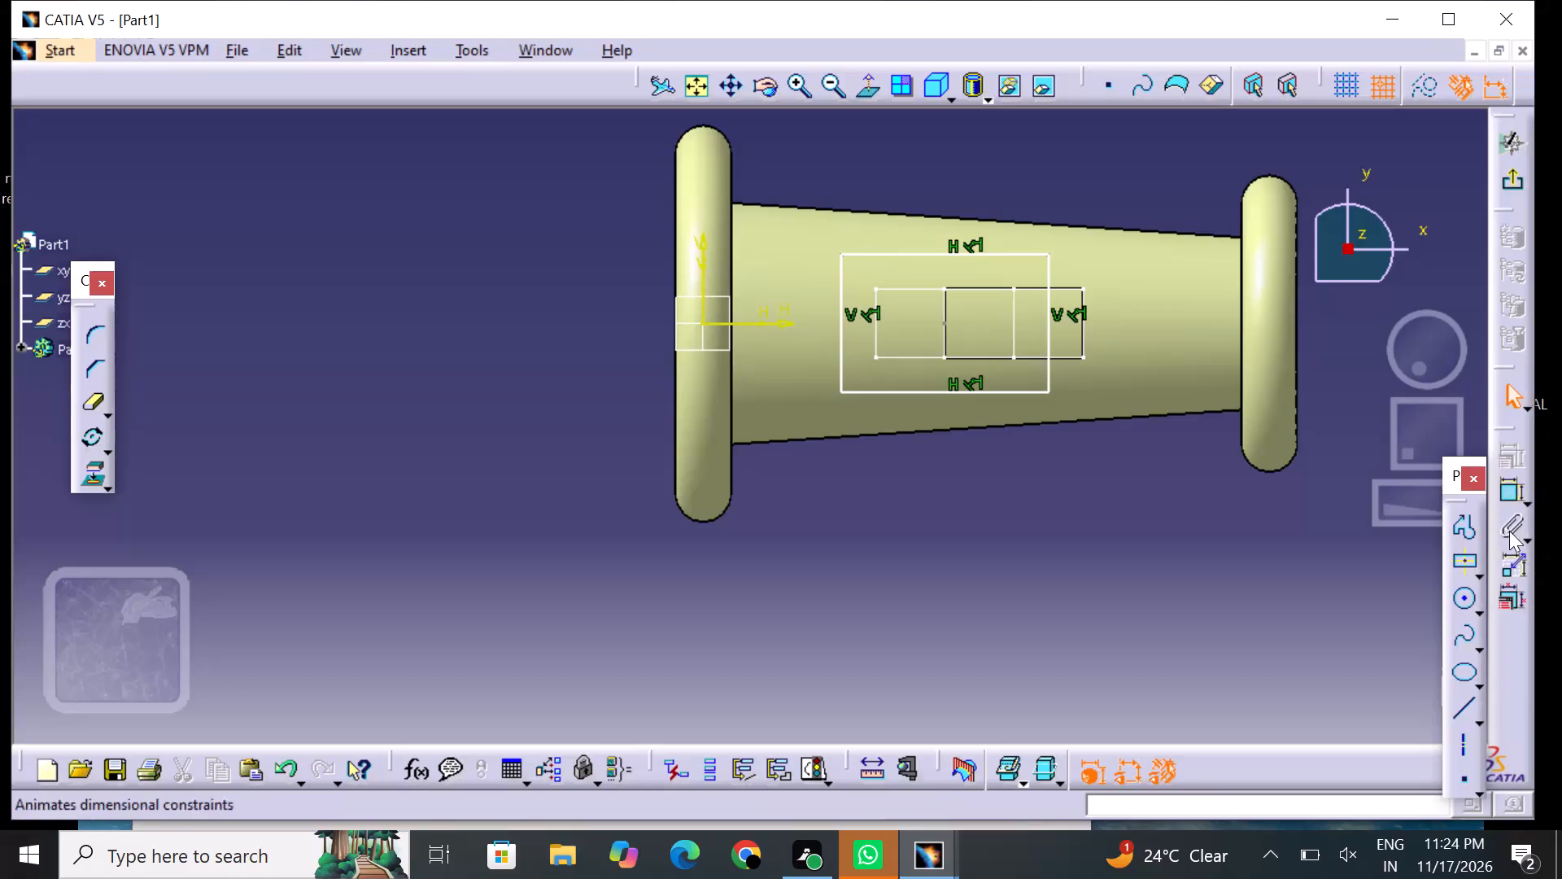
# Dimension the new centred rectangle's horizontal side, placing the dimension above it.
pyautogui.click(1507, 493)
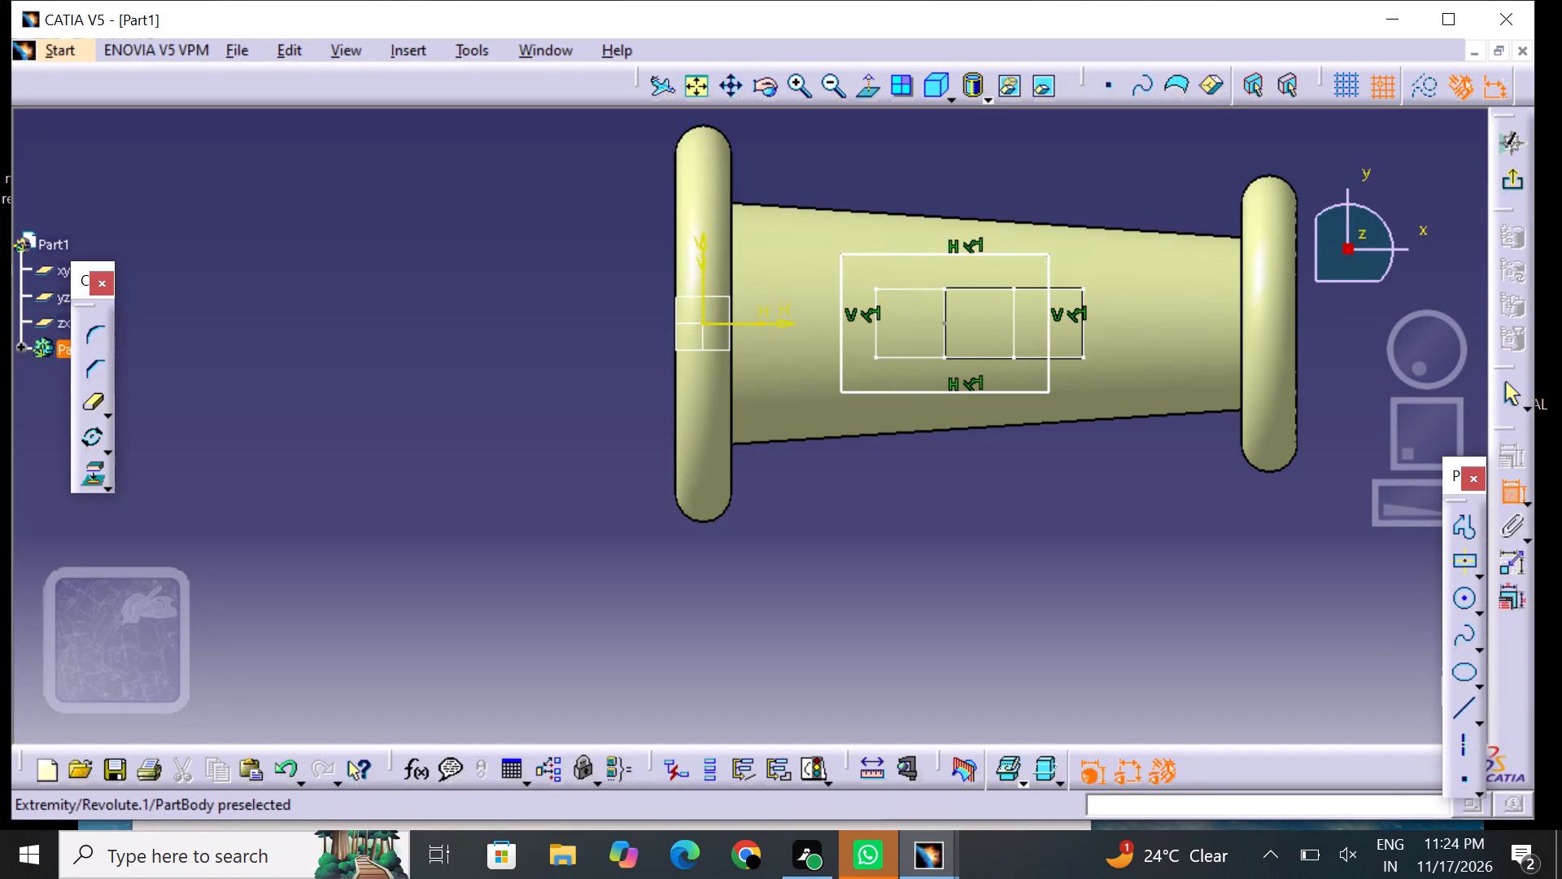
pyautogui.click(940, 254)
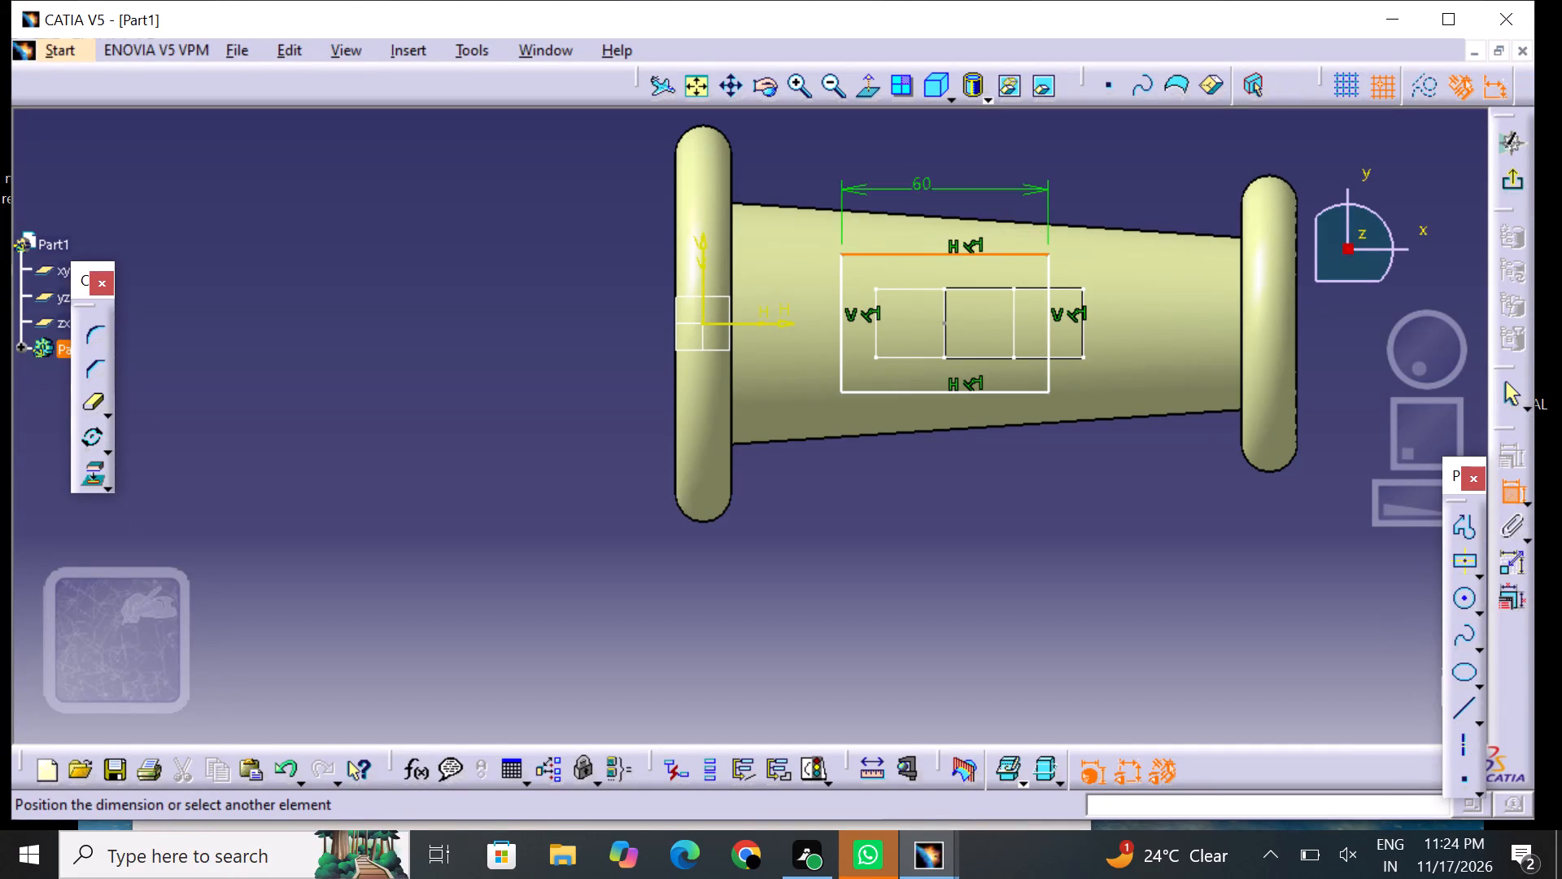
pyautogui.click(923, 174)
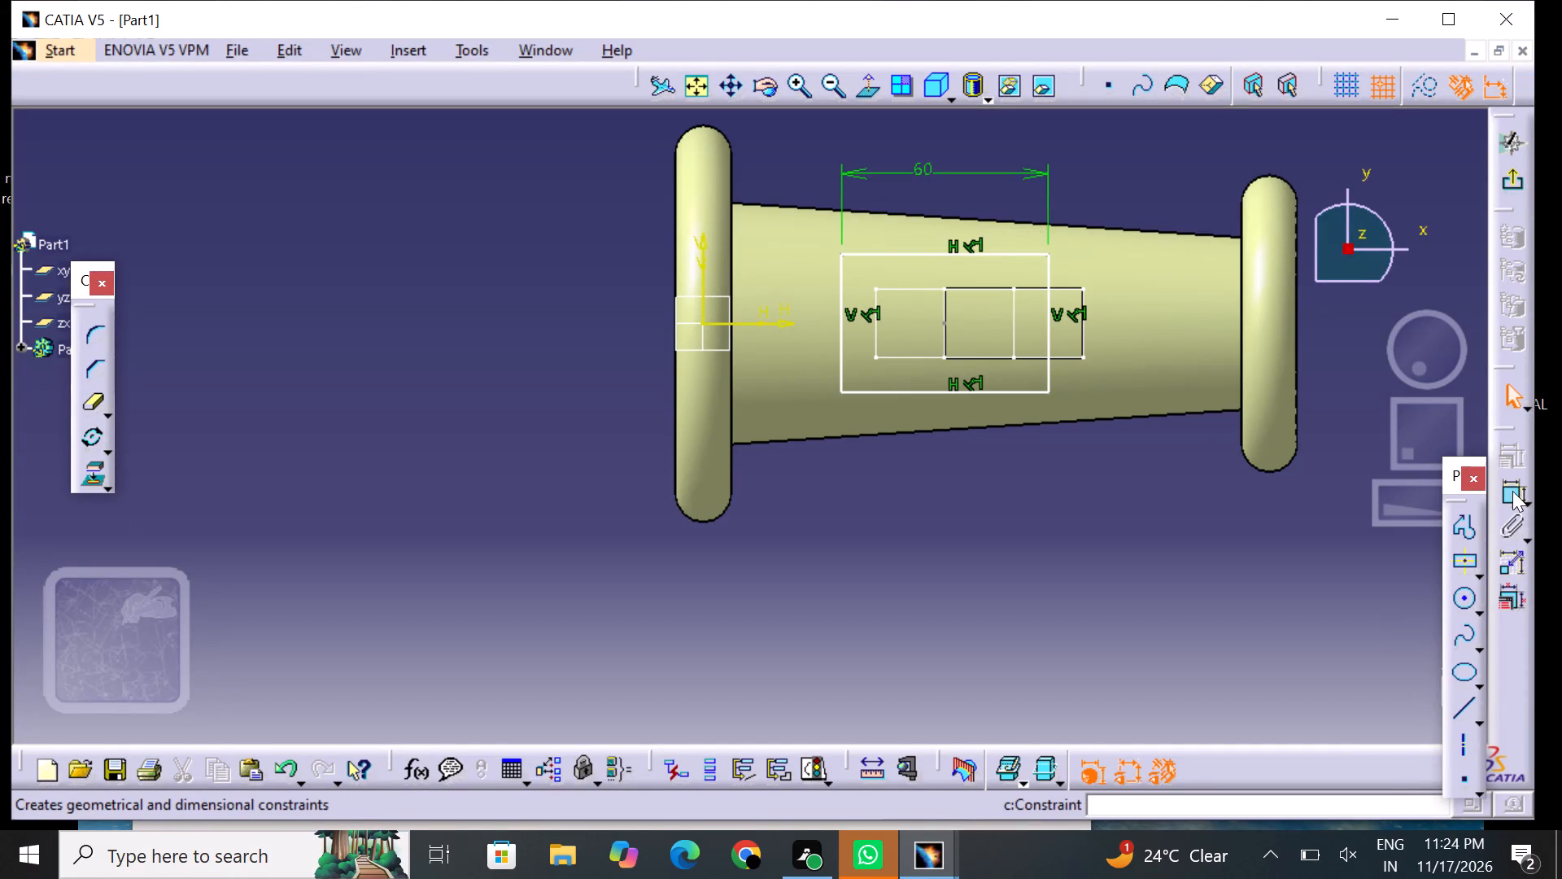
# Dimension the new rectangle's vertical side facing the smaller flange, placing the dimension below it, and set its length to 35 mm.
pyautogui.click(1512, 491)
pyautogui.click(1051, 379)
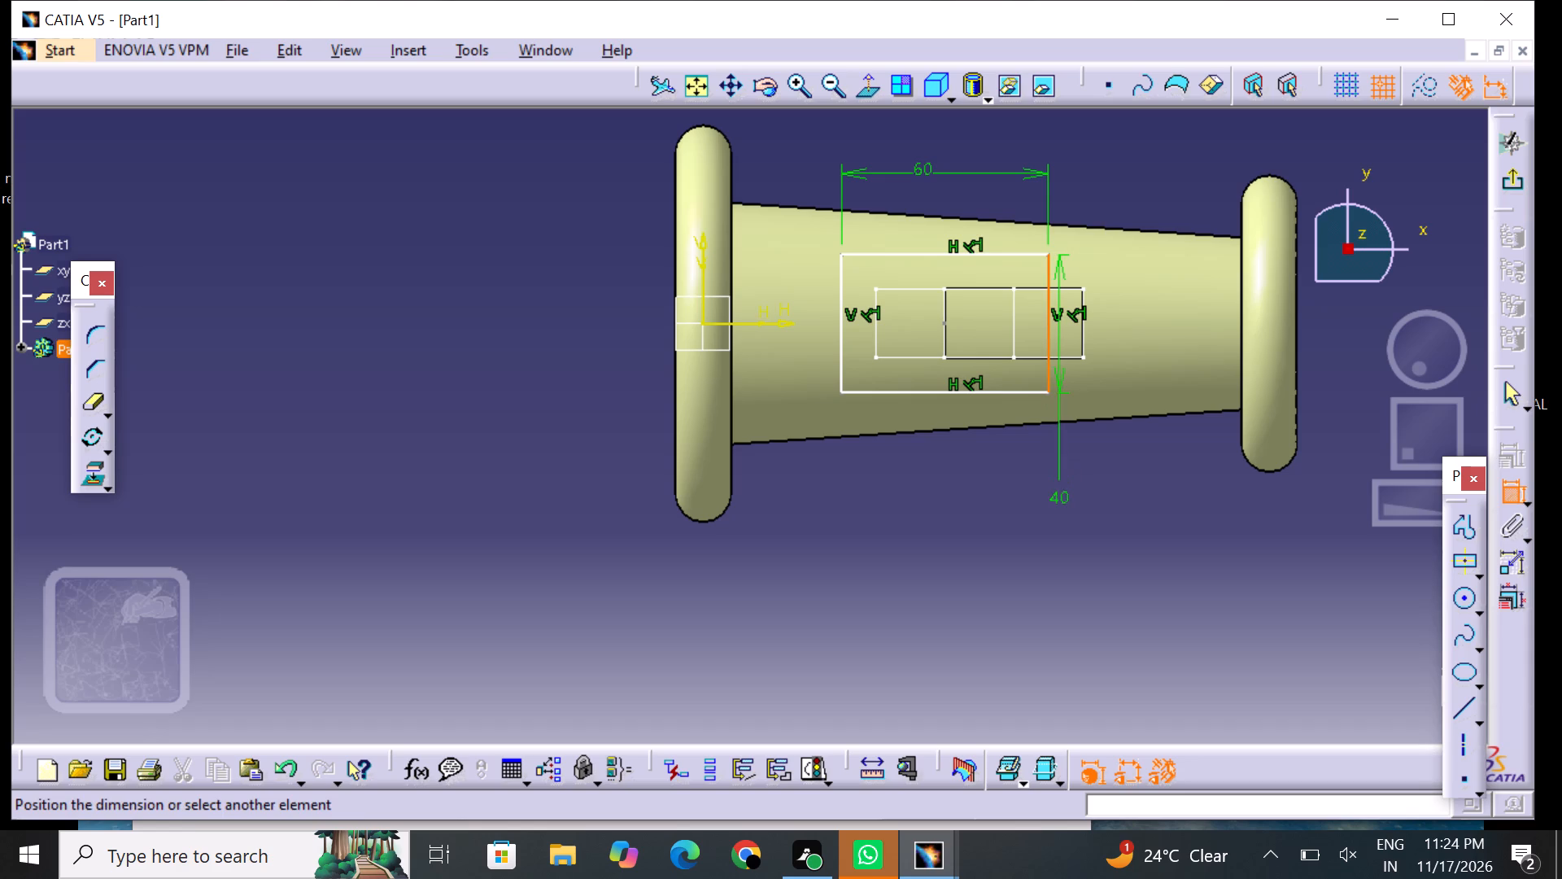
pyautogui.click(1059, 503)
pyautogui.doubleClick(1062, 498)
pyautogui.press('BackSpace')
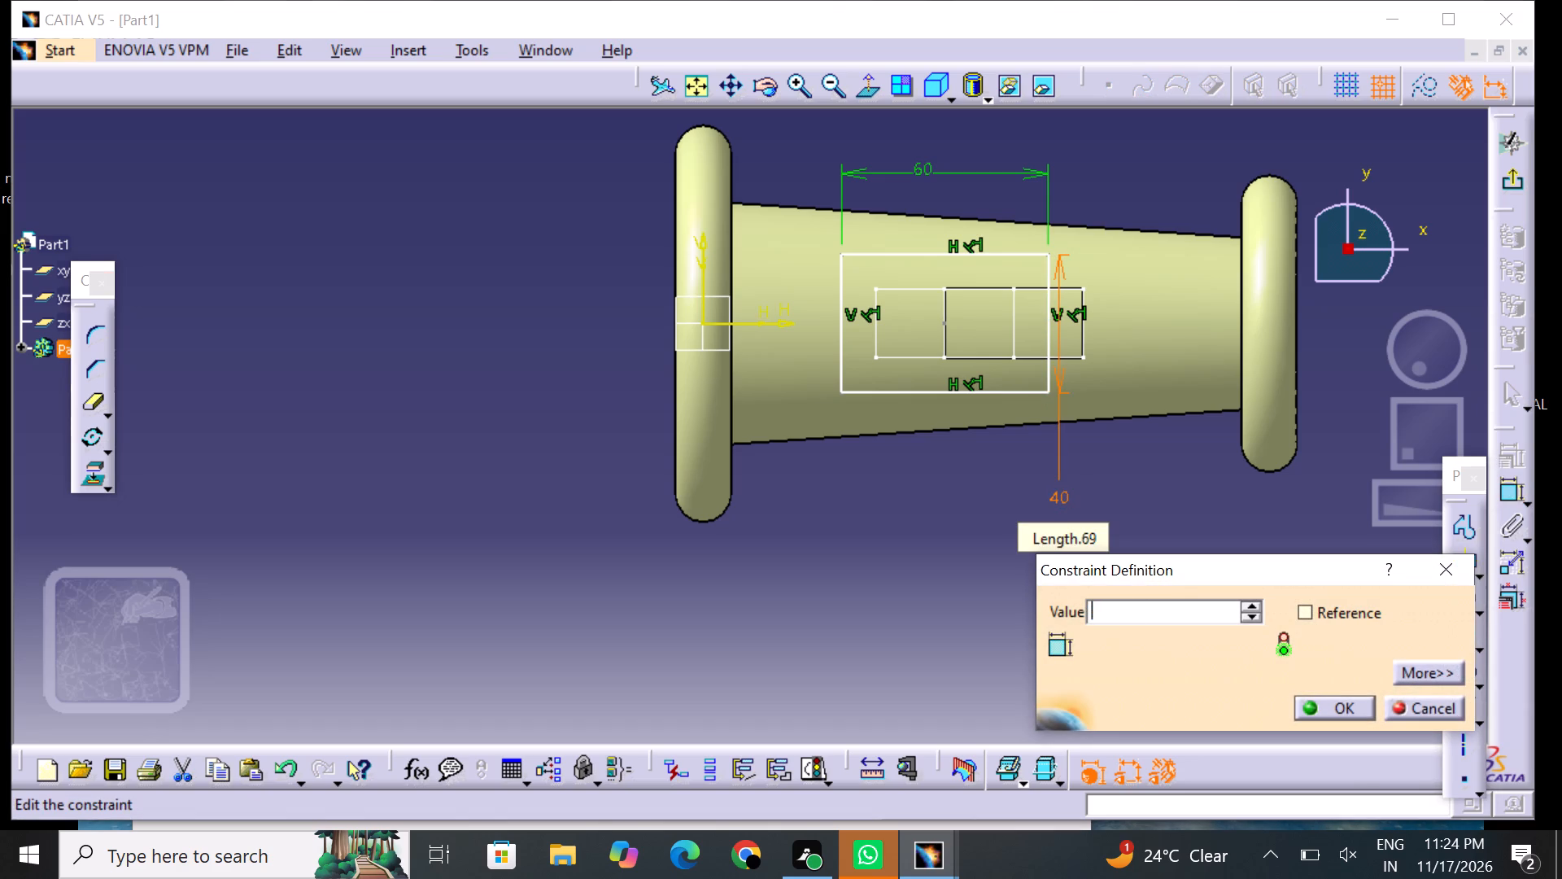
pyautogui.write('35')
pyautogui.press('Return')
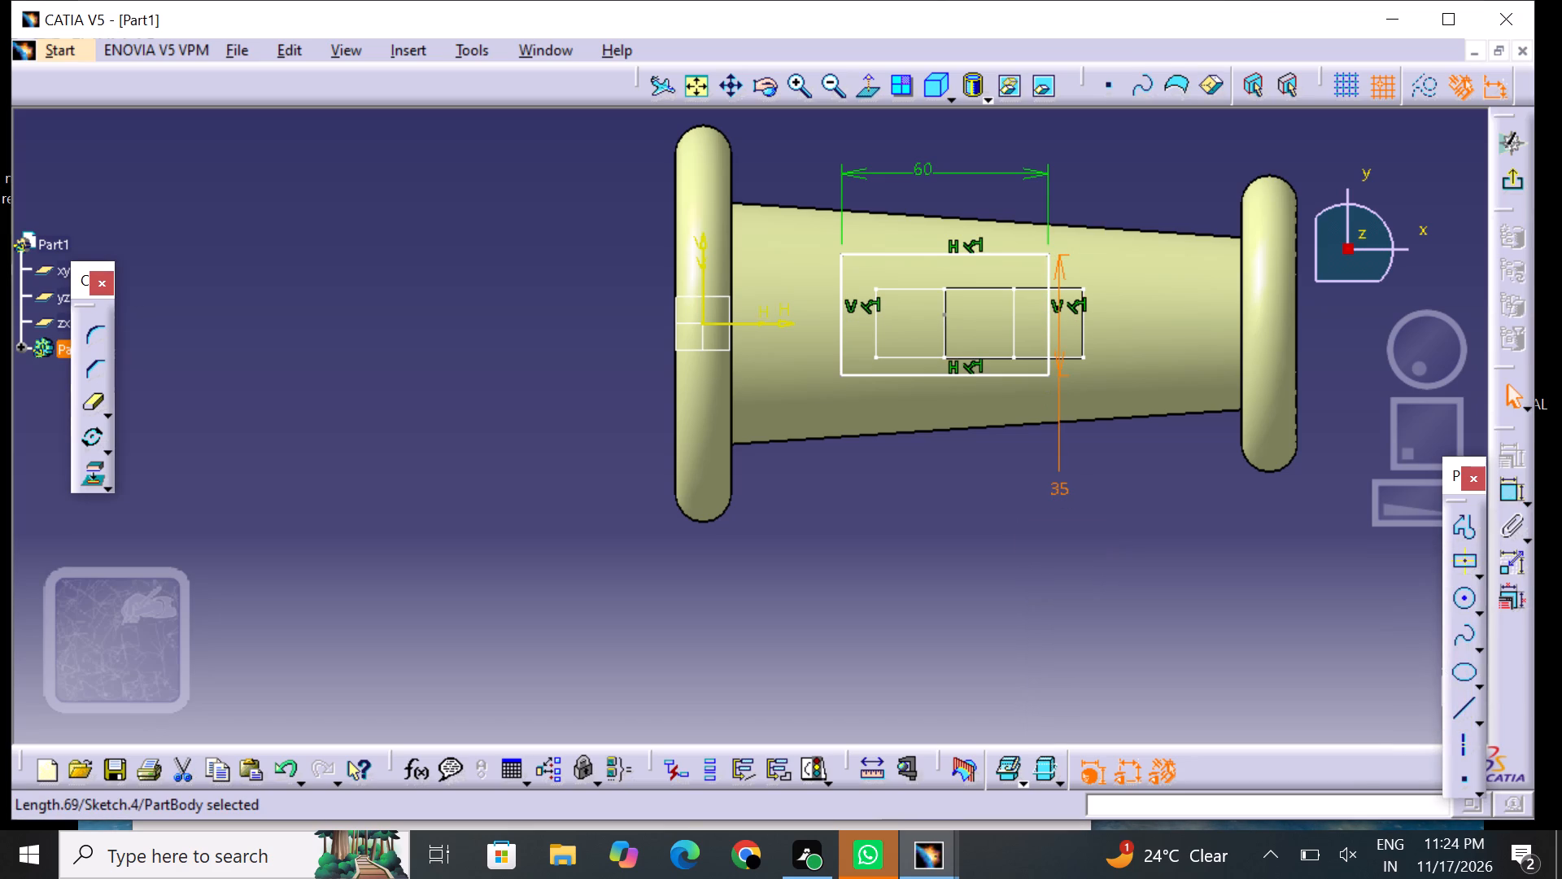
pyautogui.click(960, 571)
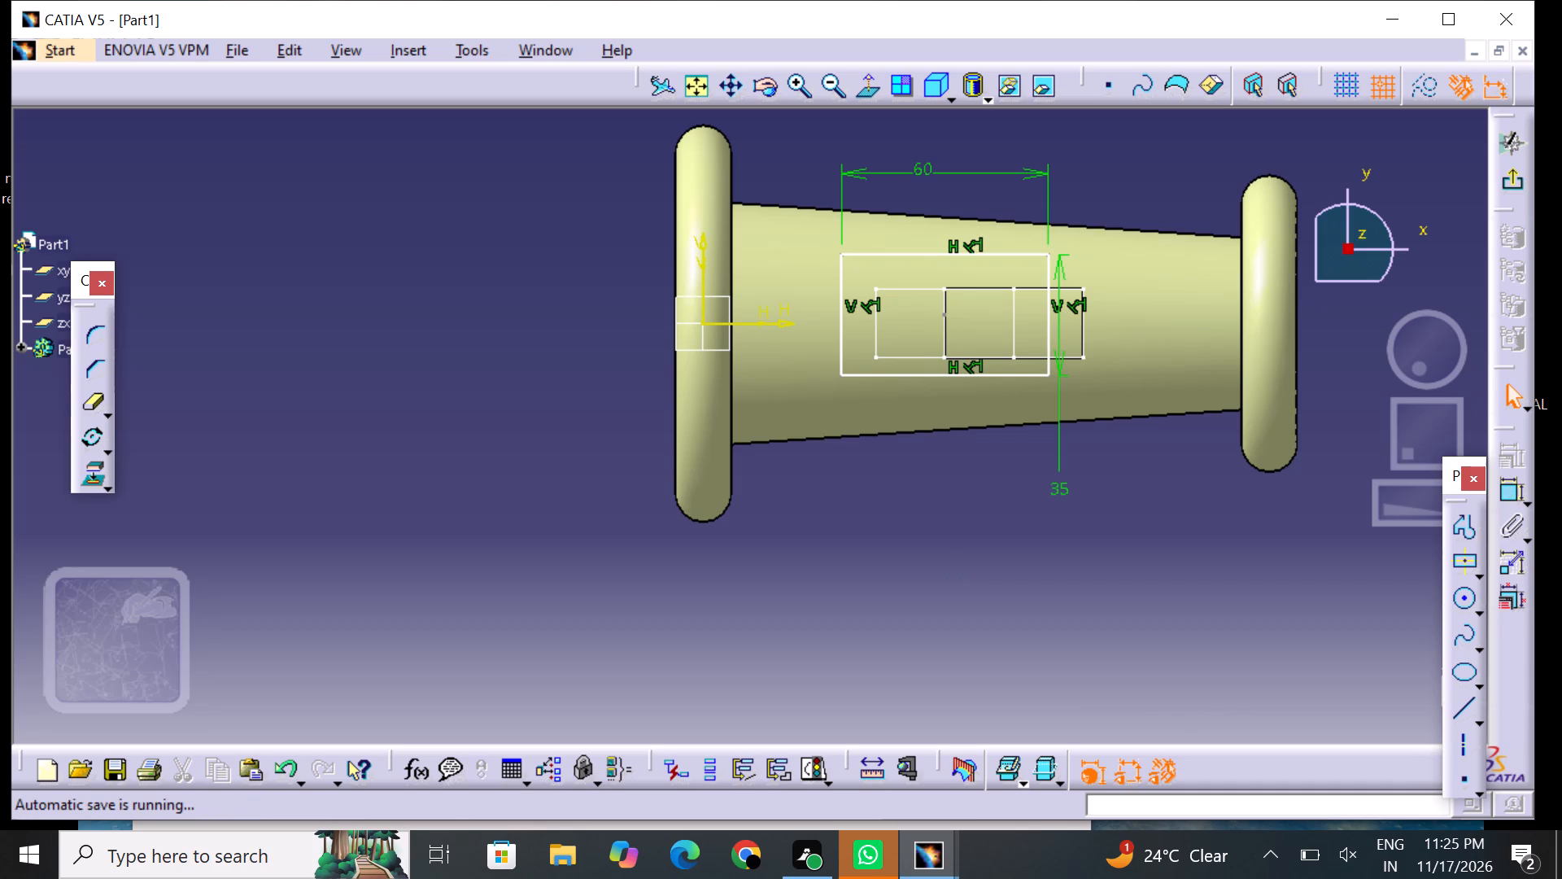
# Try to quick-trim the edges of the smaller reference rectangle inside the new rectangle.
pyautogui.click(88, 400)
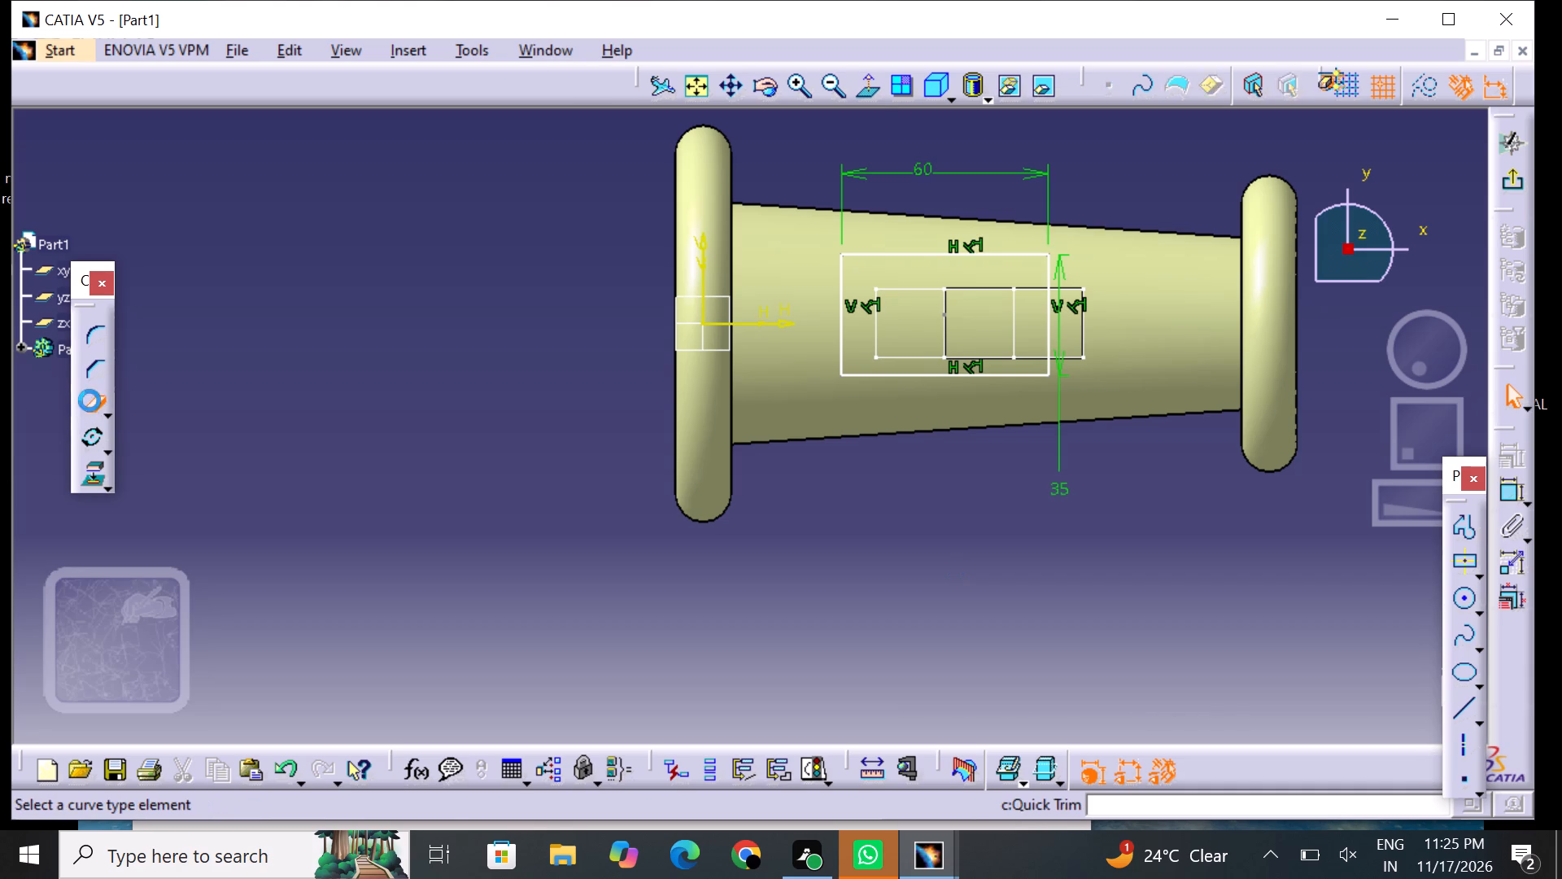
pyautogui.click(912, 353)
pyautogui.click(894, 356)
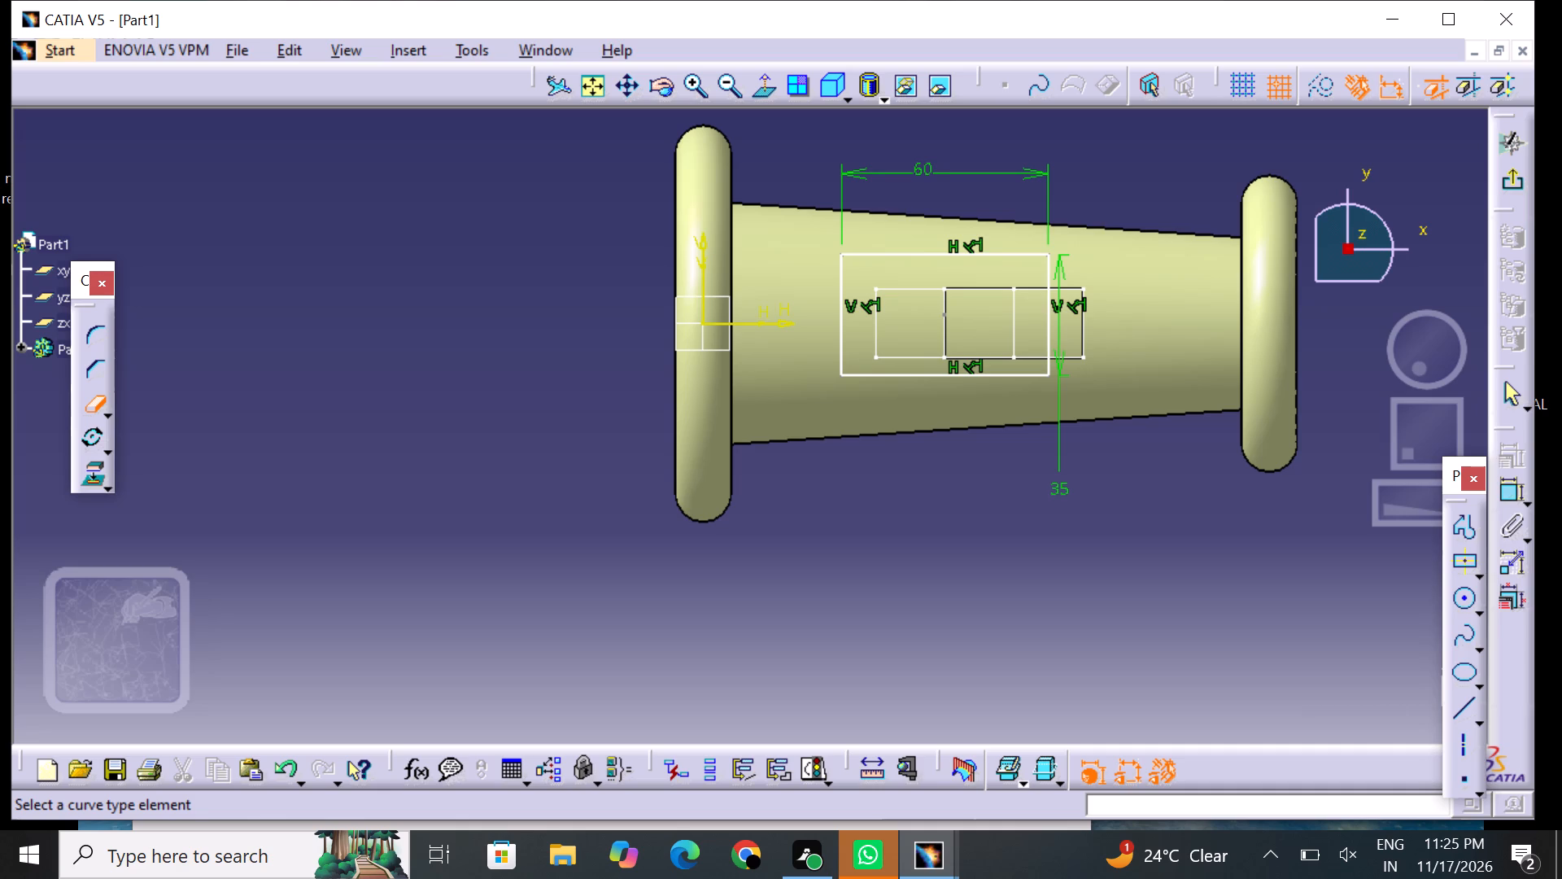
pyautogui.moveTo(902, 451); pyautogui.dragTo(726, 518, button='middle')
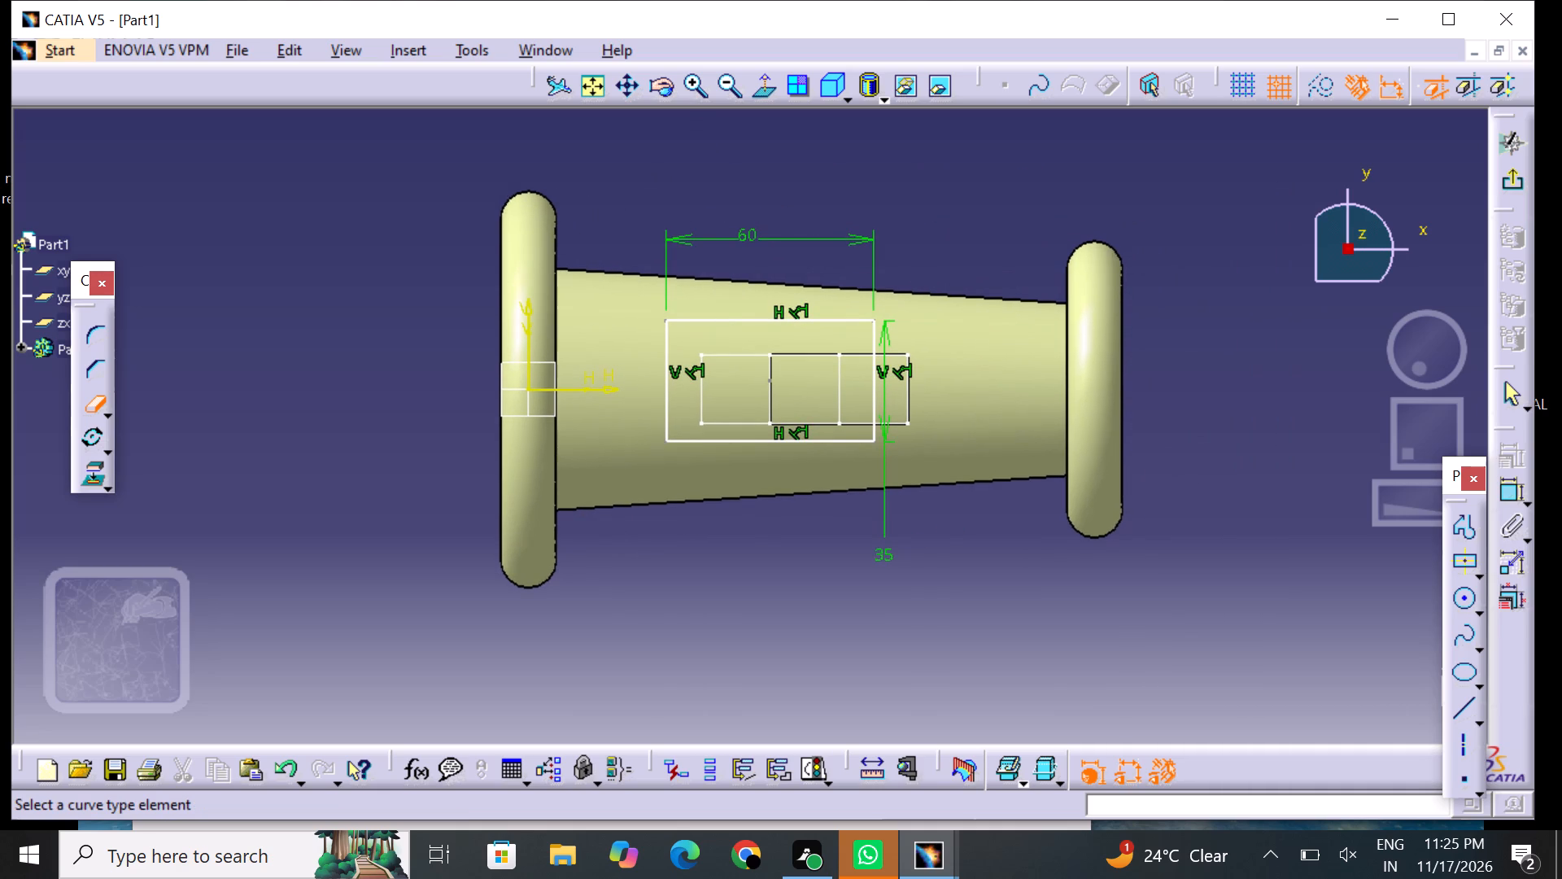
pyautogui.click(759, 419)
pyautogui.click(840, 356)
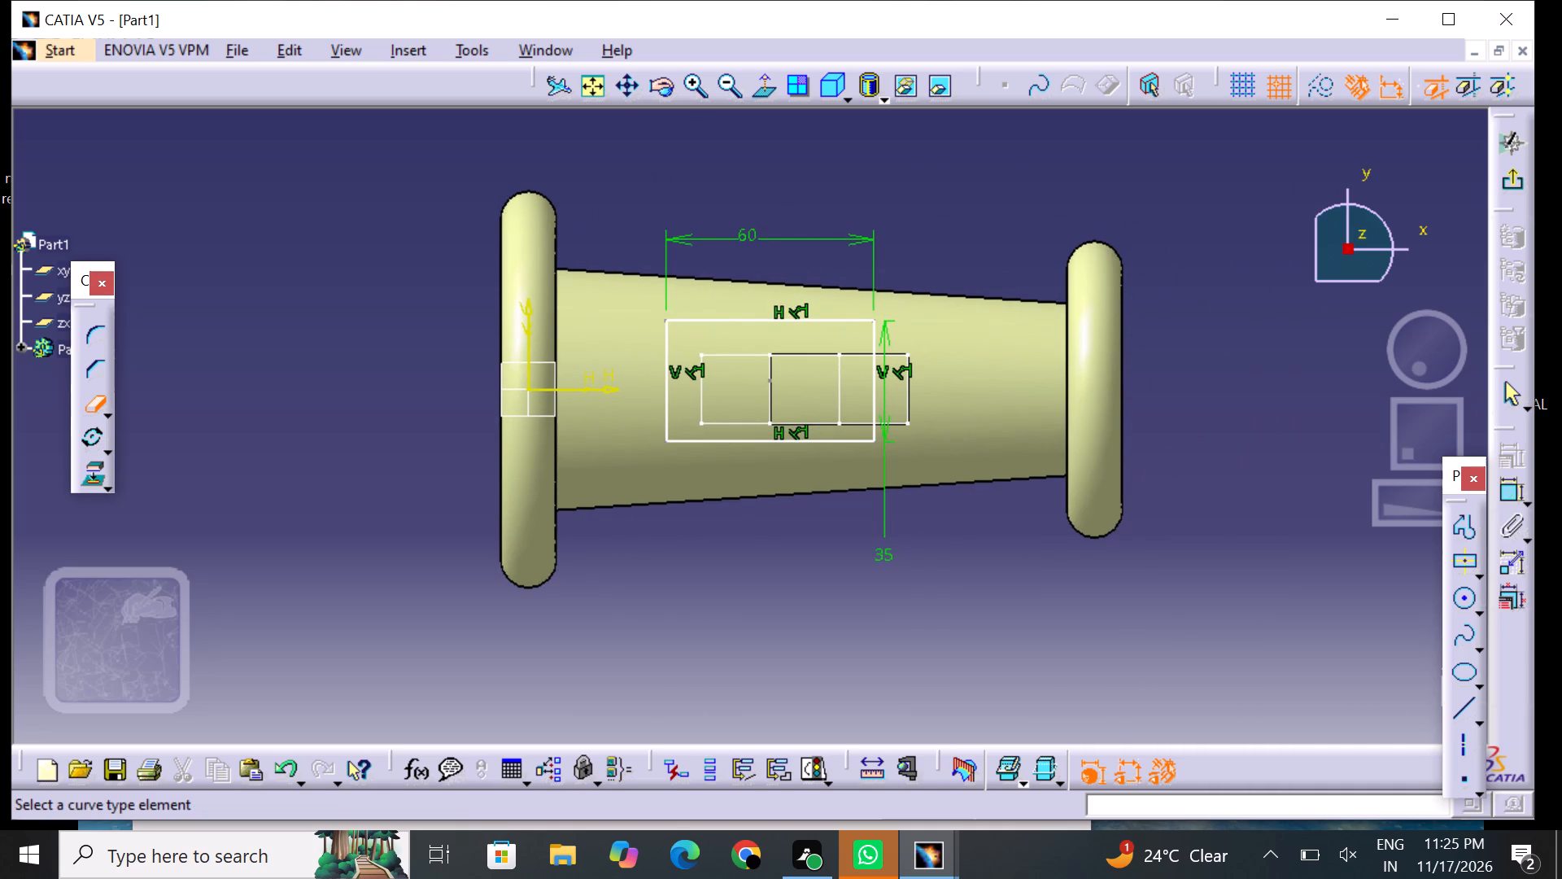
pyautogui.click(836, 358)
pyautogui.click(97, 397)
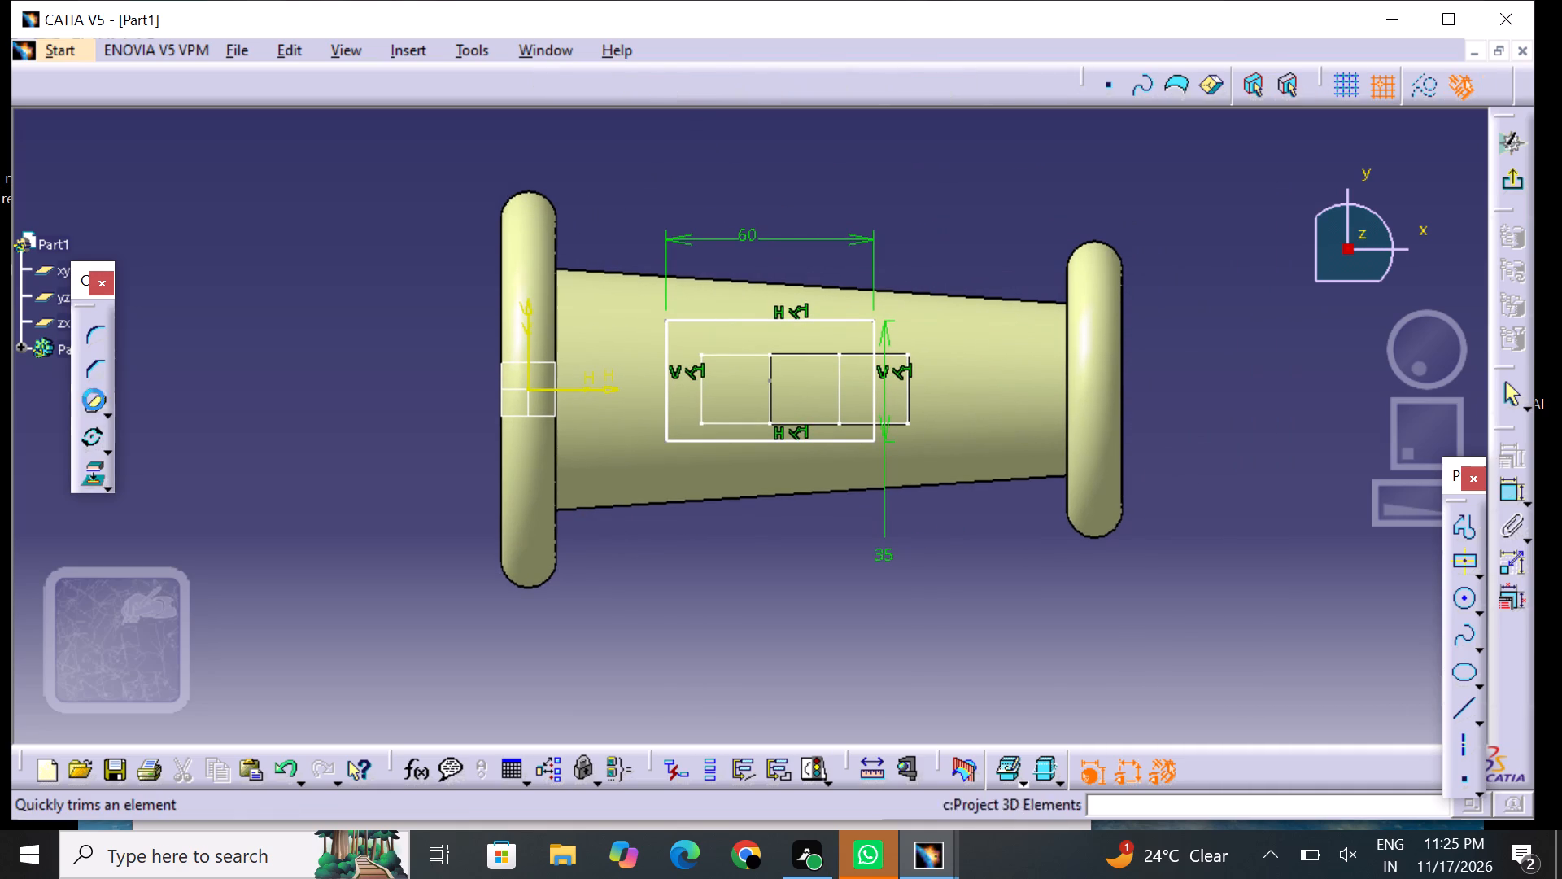
# Project the lower horizontal edge of the inner offset-plane rectangle onto the current sketch plane.
pyautogui.click(702, 357)
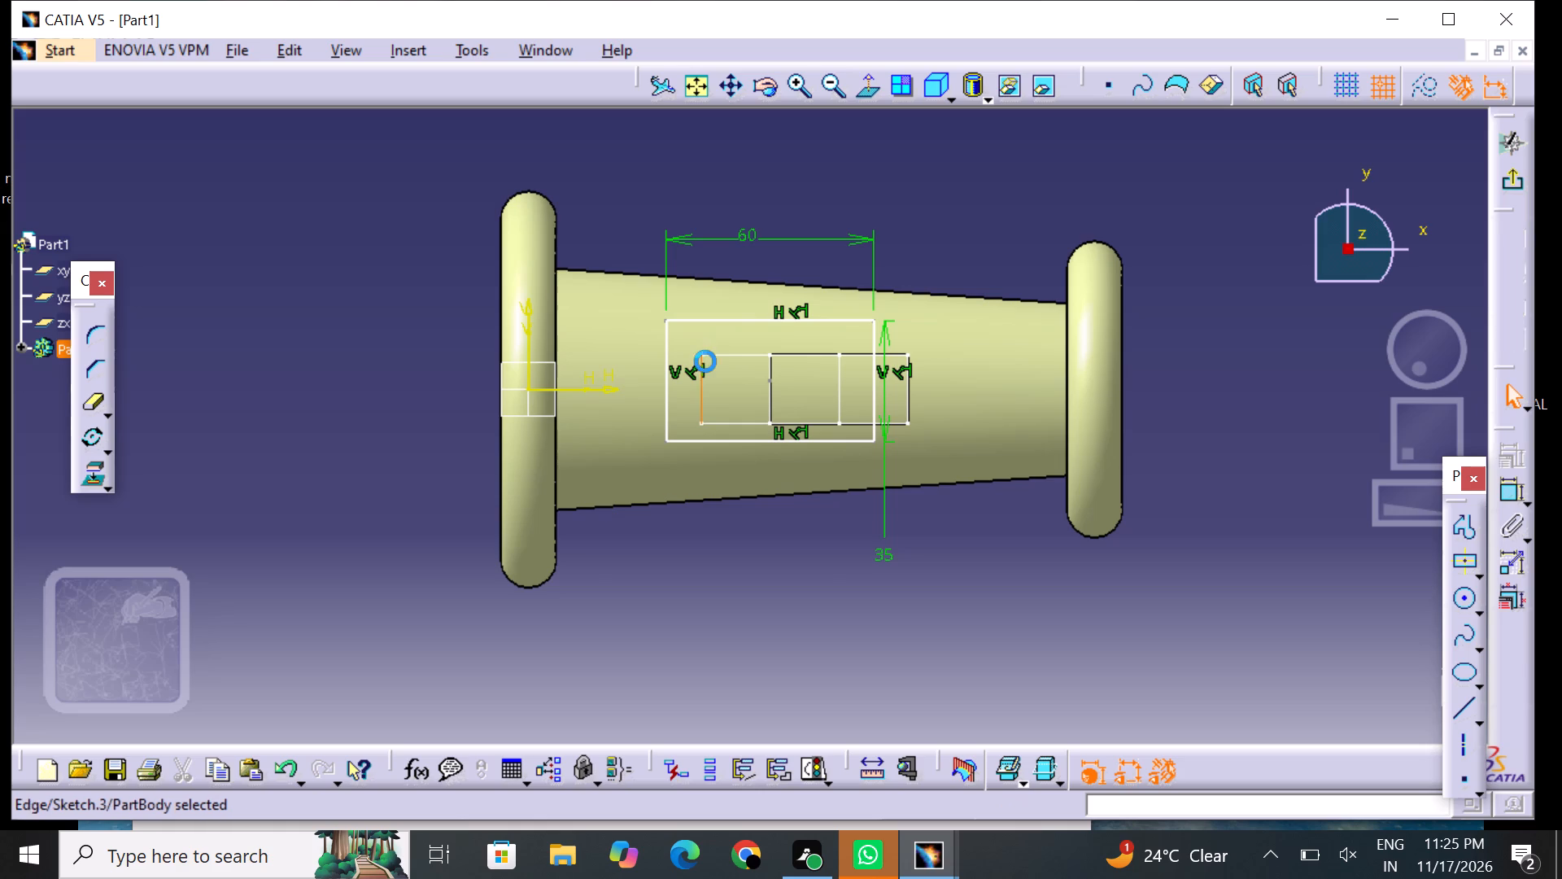
pyautogui.click(730, 422)
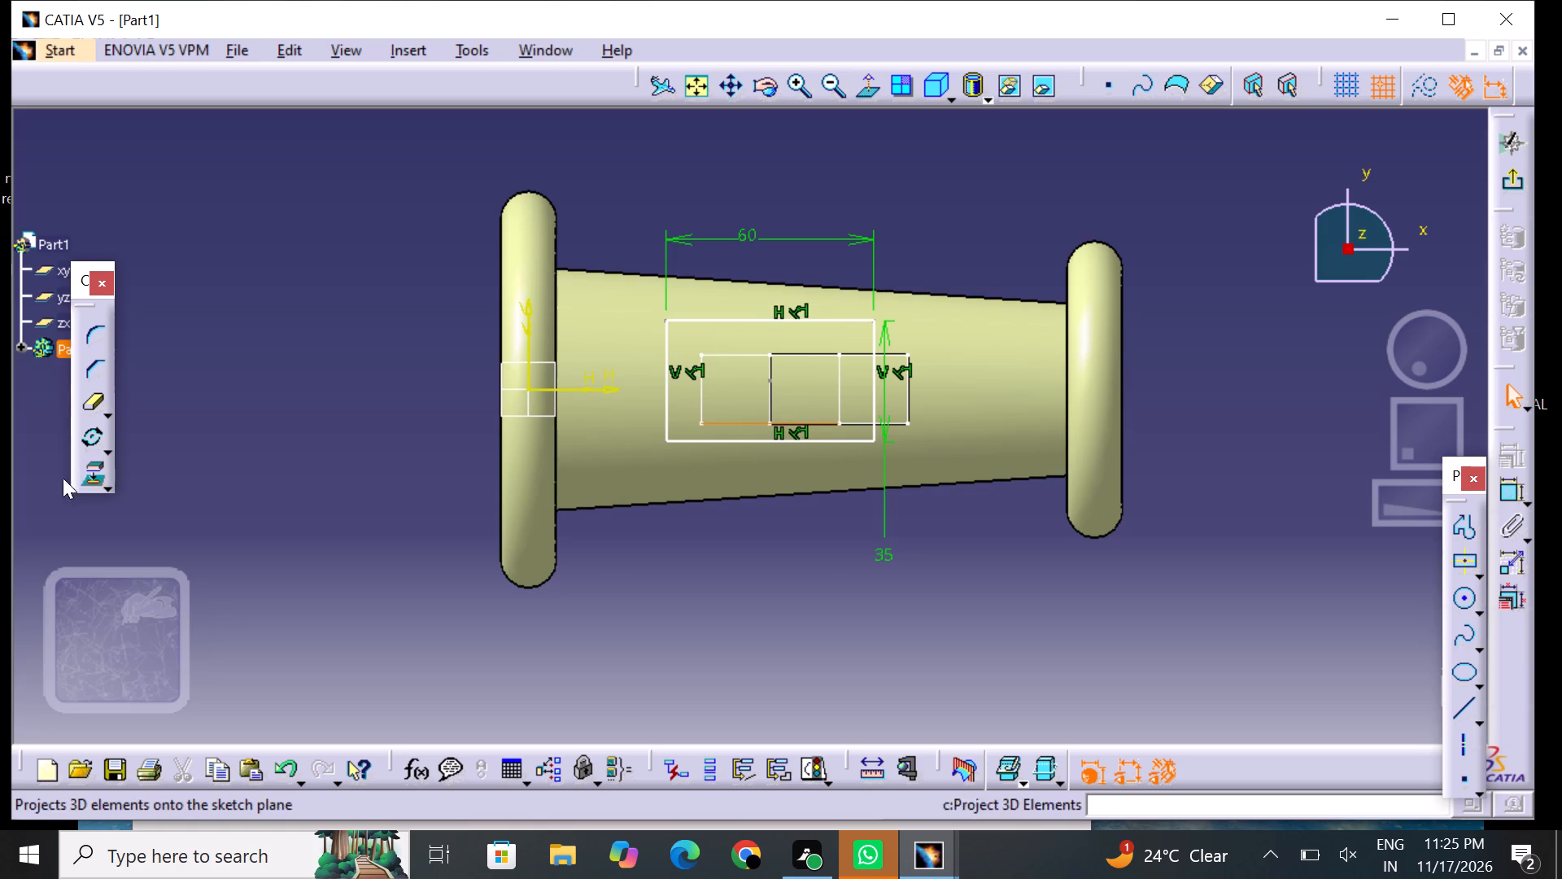
pyautogui.click(90, 471)
pyautogui.click(229, 505)
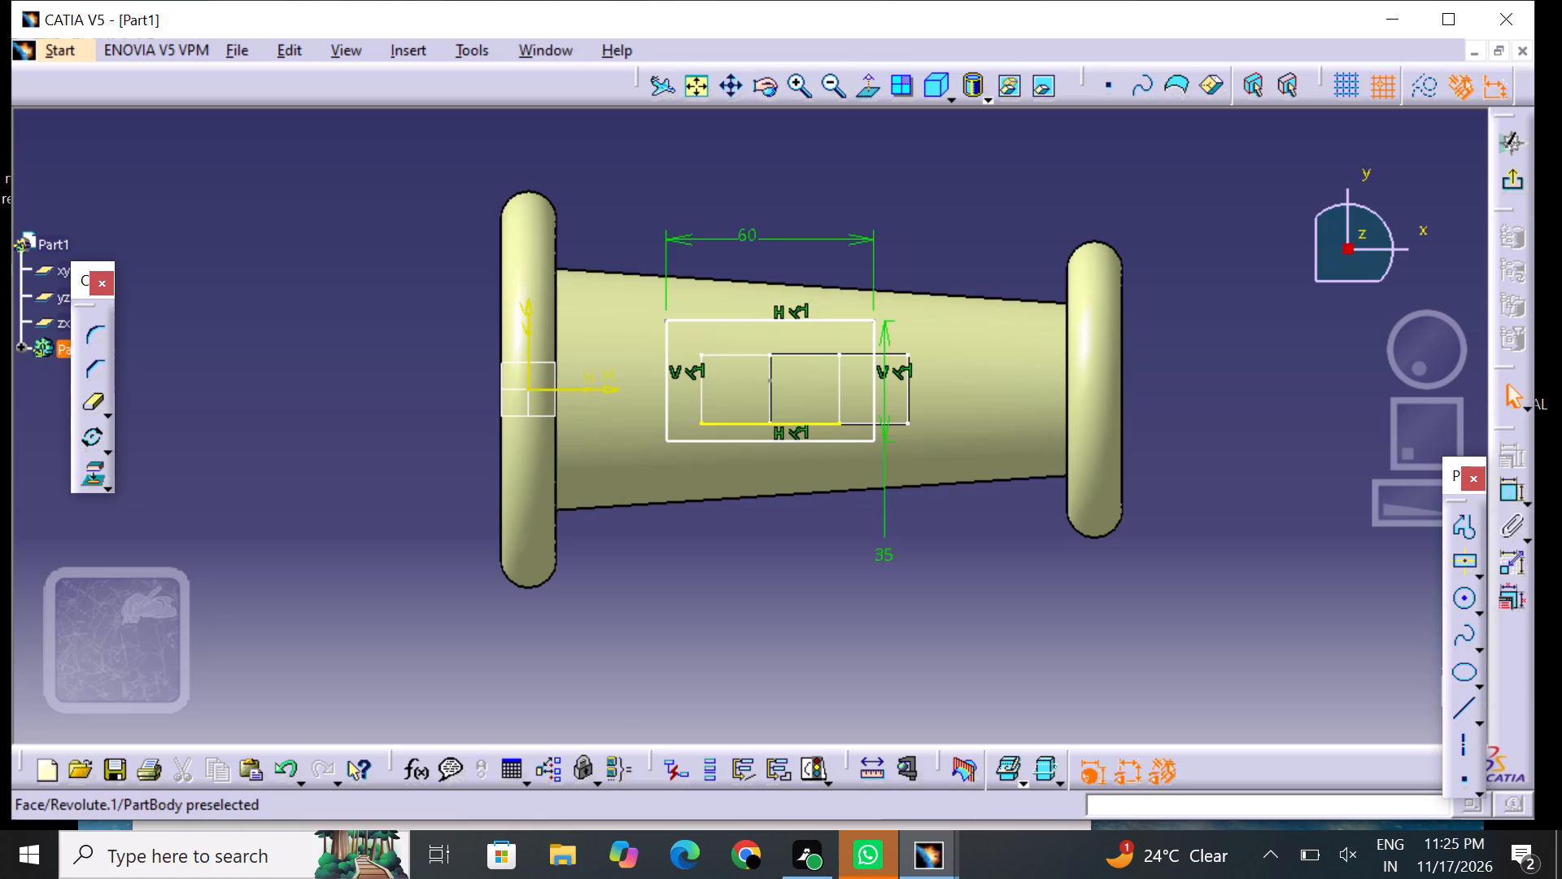
# Draw a short vertical line from the projected edge's midpoint down to the midpoint of the new rectangle's lower side.
pyautogui.click(1462, 711)
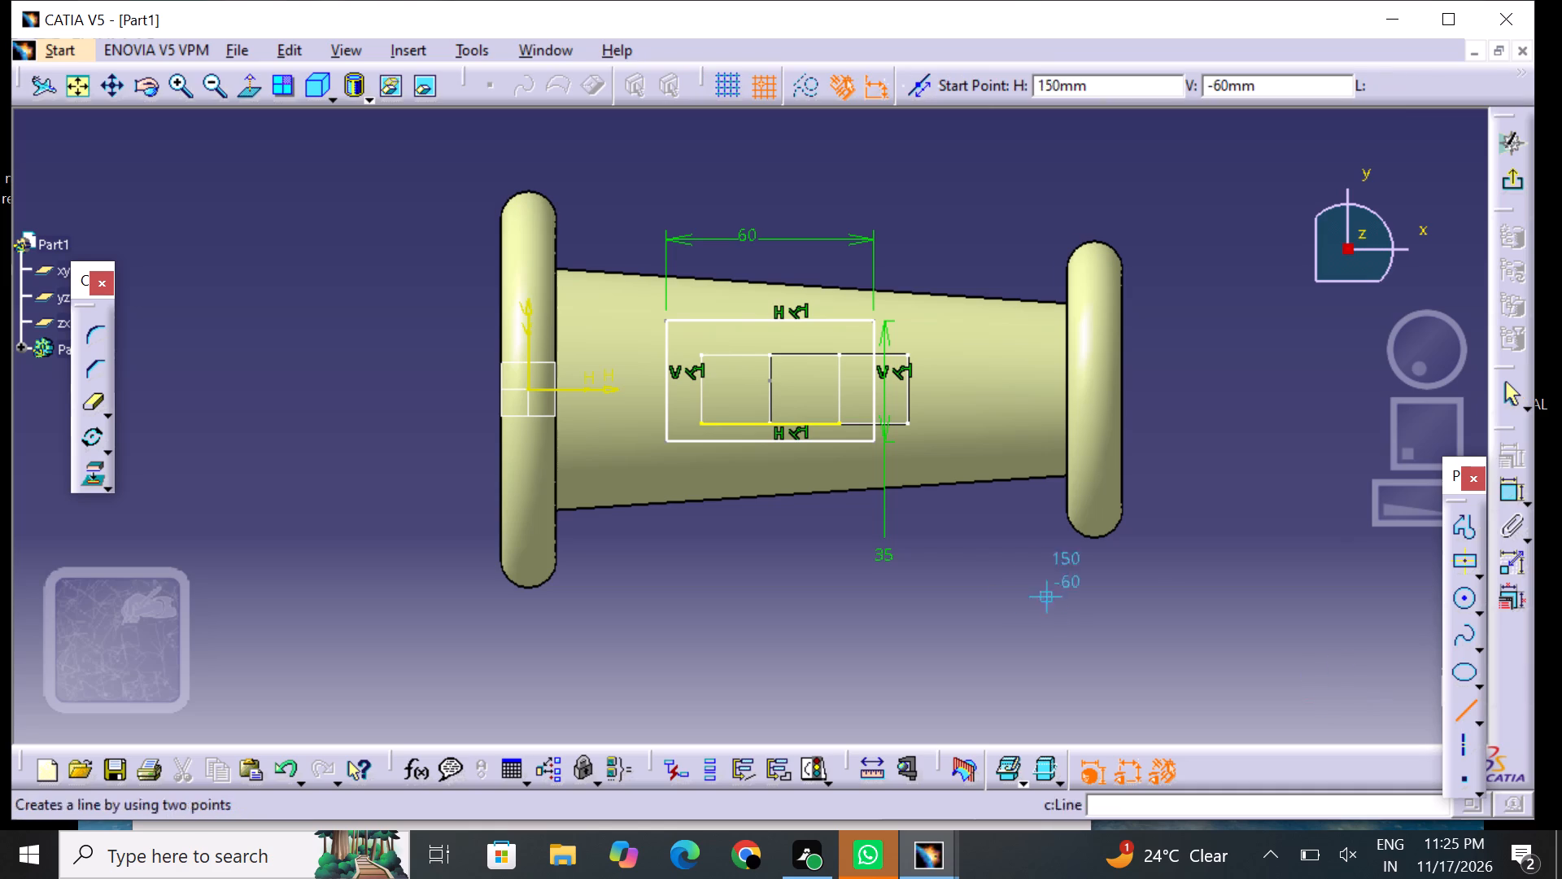
pyautogui.click(755, 424)
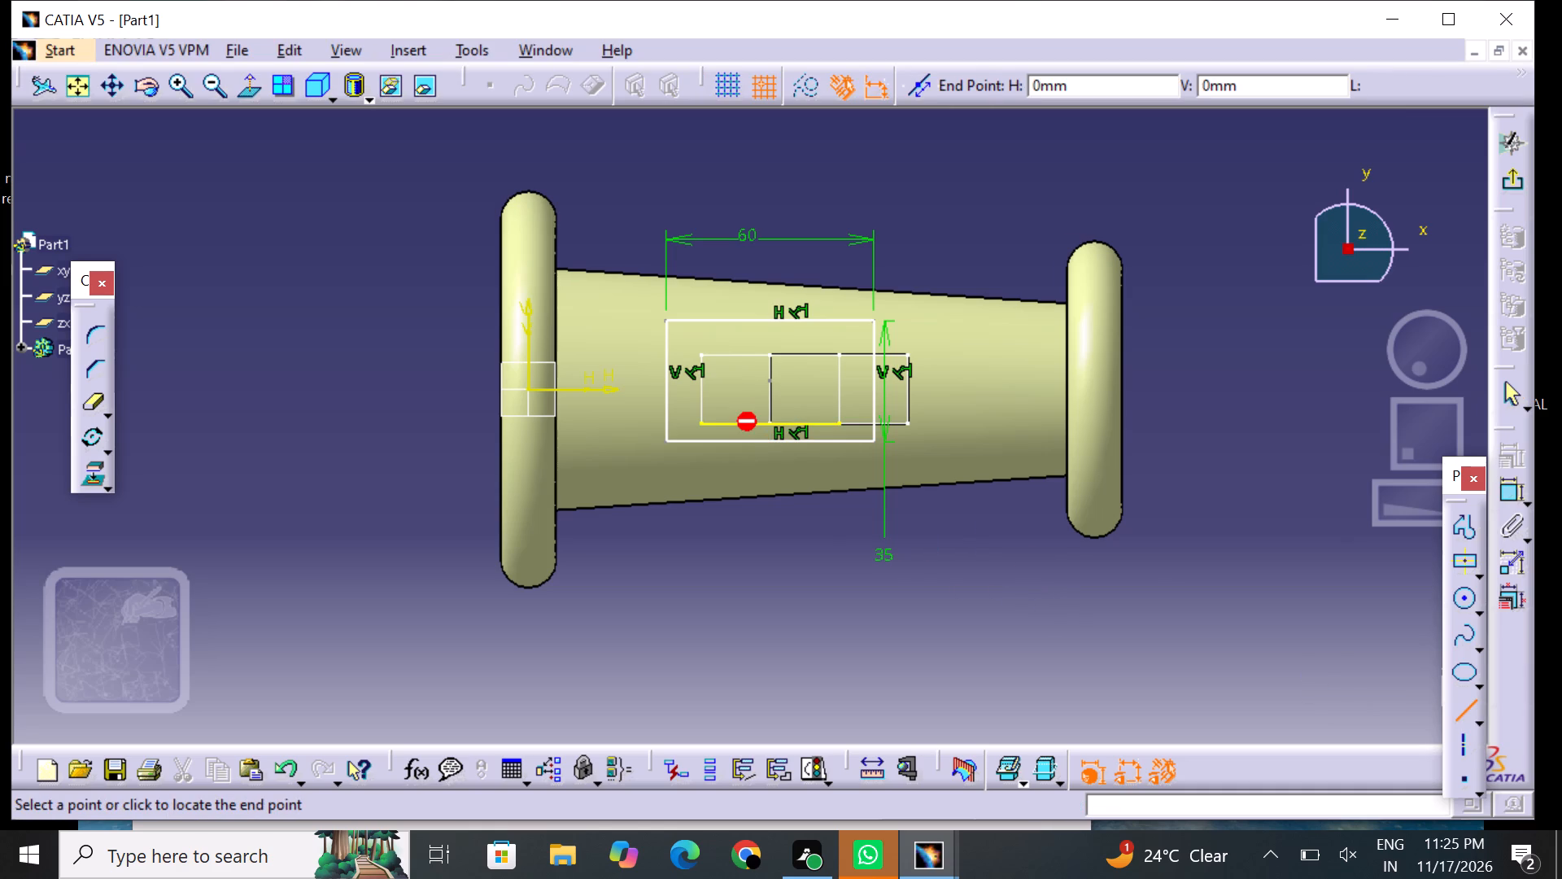
pyautogui.click(759, 440)
pyautogui.click(795, 554)
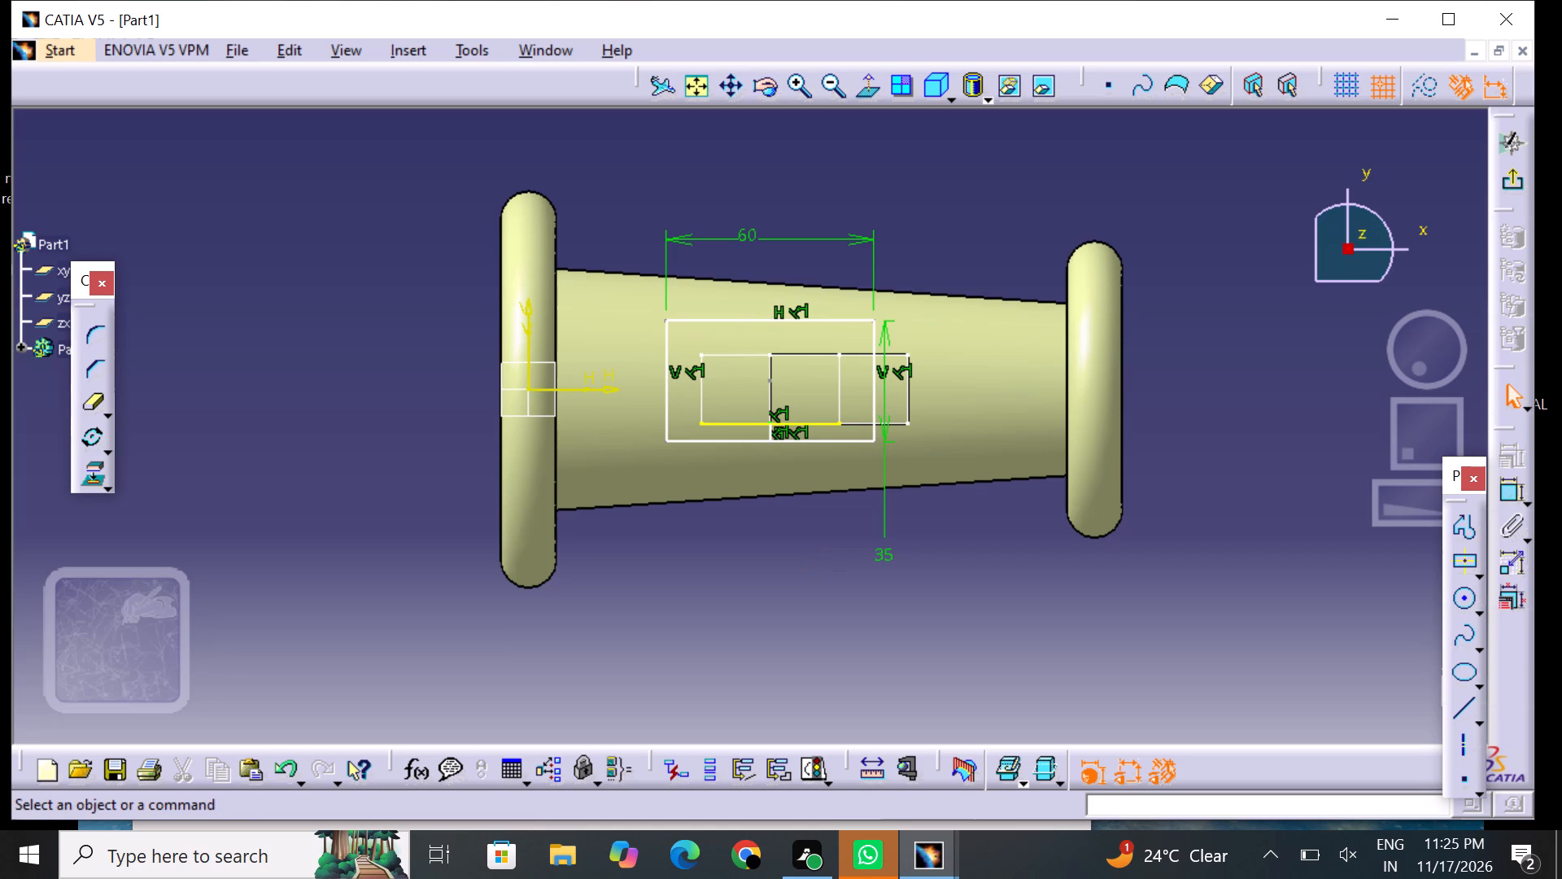
# Apply a vertical constraint to the short line joining the projected edge and the rectangle's lower side.
pyautogui.click(1511, 505)
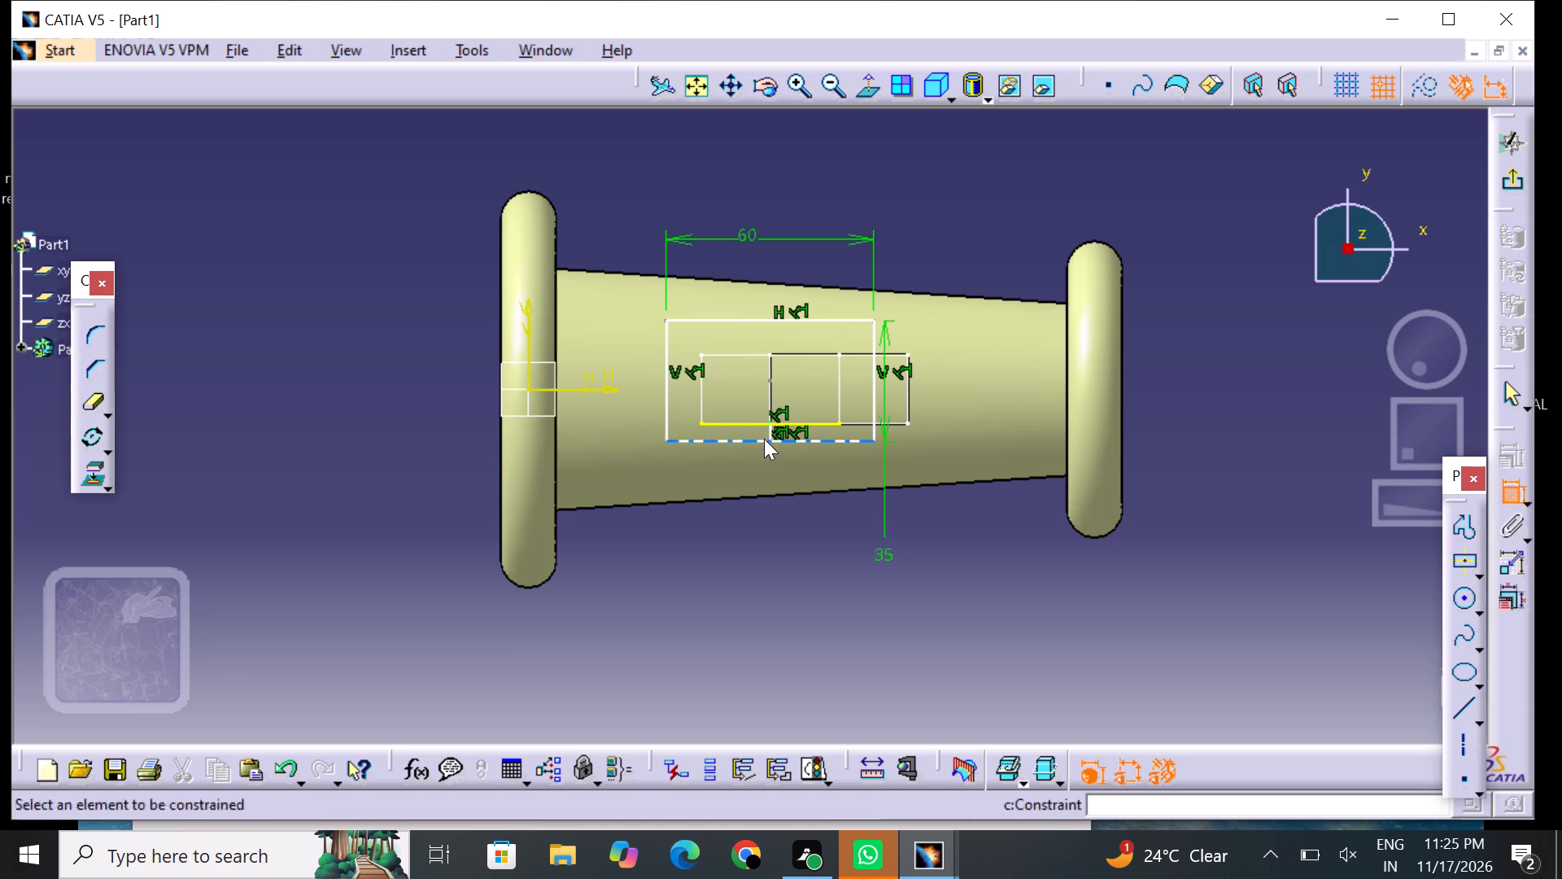
pyautogui.click(768, 431)
pyautogui.rightClick(768, 431)
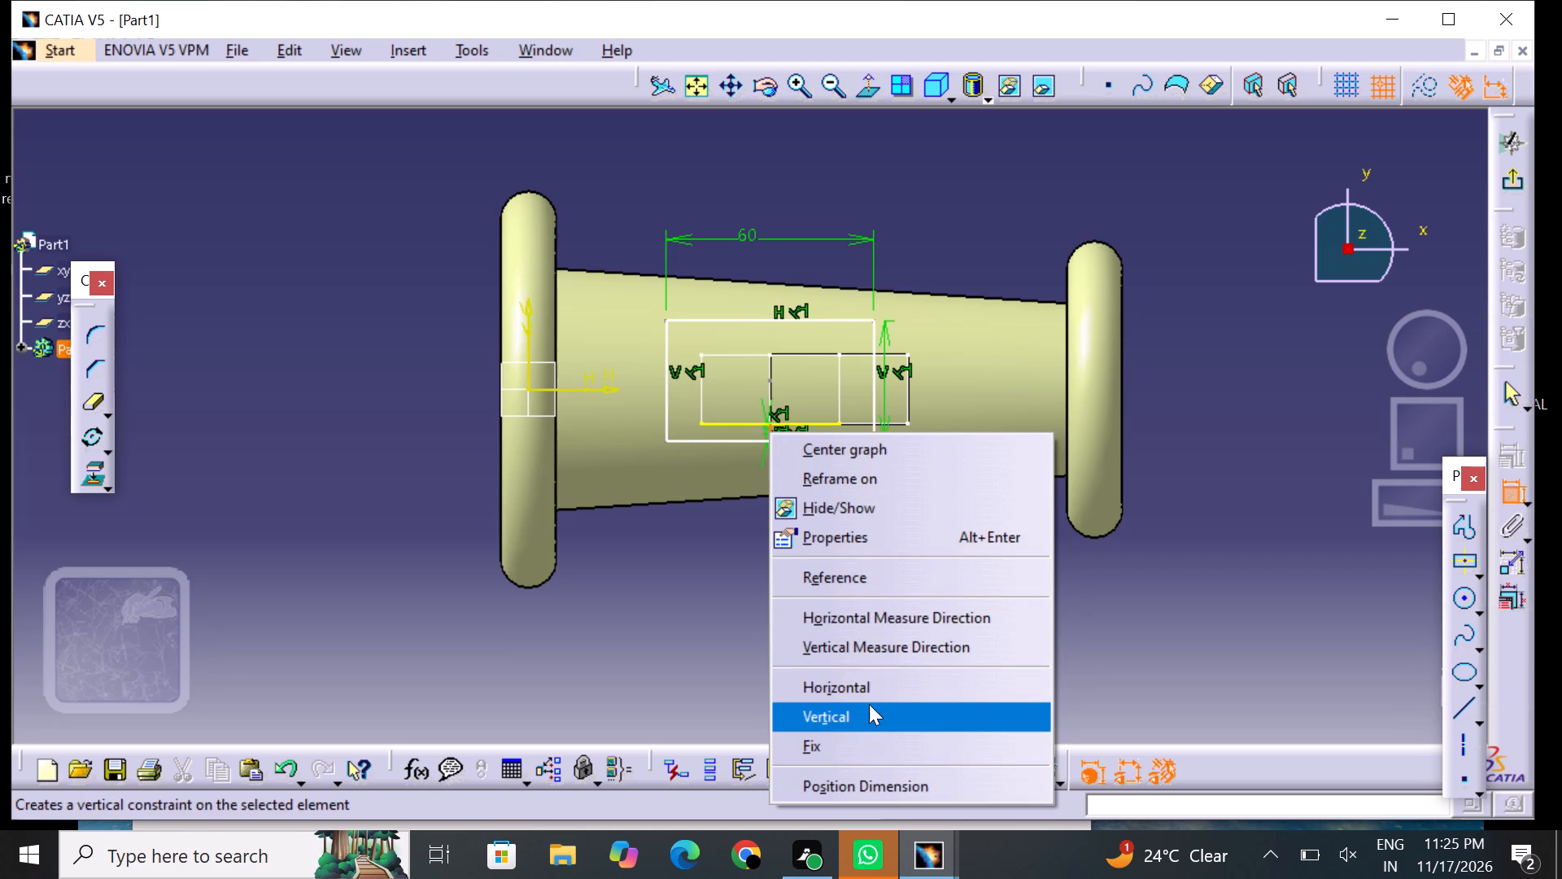
pyautogui.click(869, 704)
pyautogui.click(805, 635)
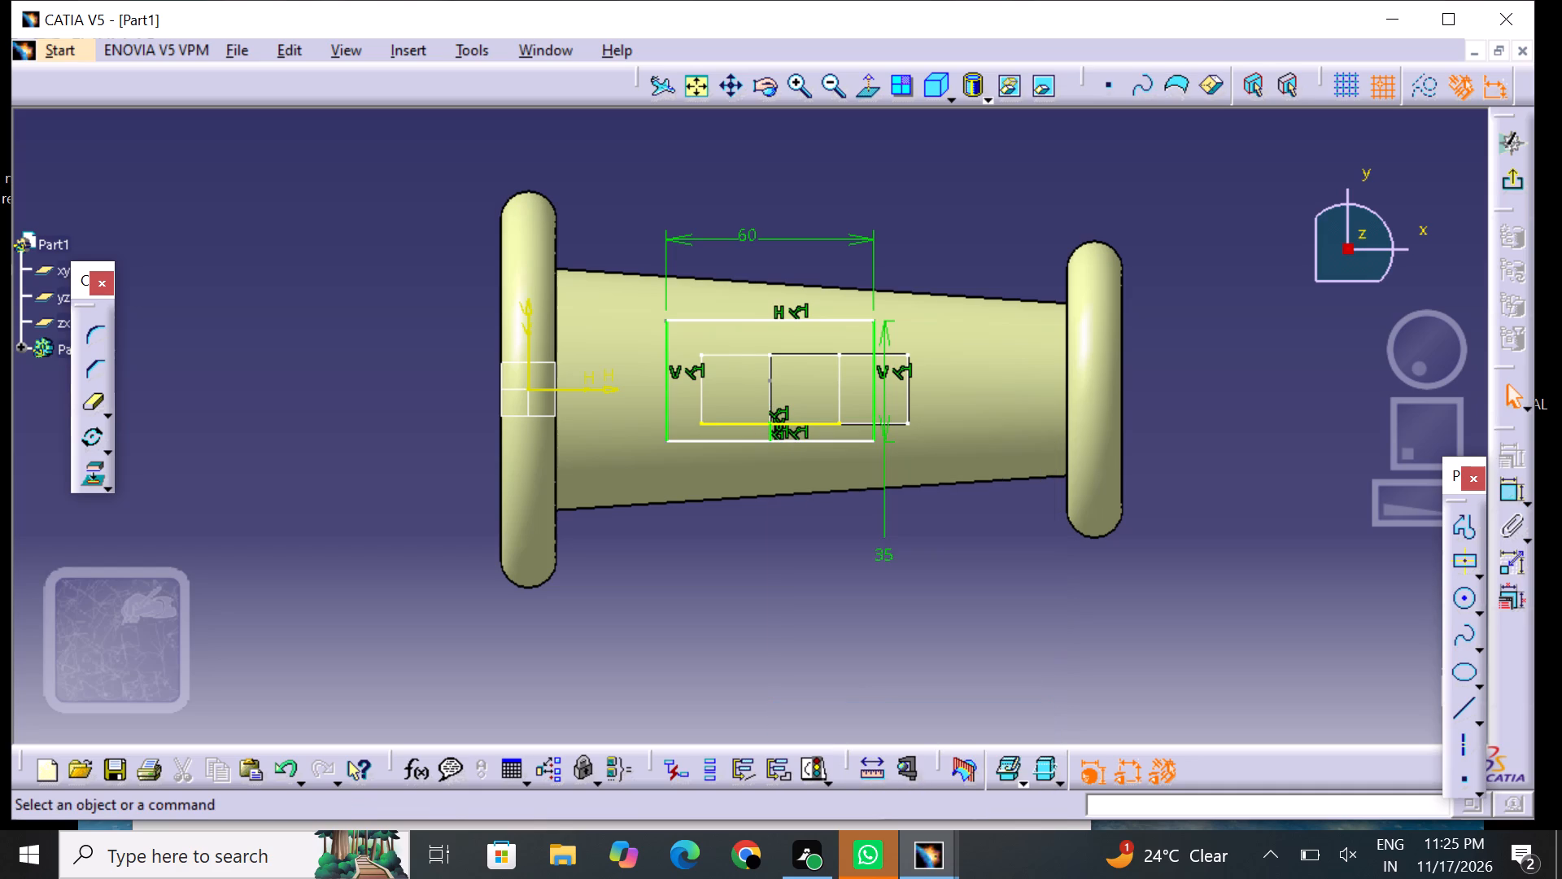
# Convert the projected edge to a construction element, switch construction mode back off, and exit the sketch.
pyautogui.click(744, 418)
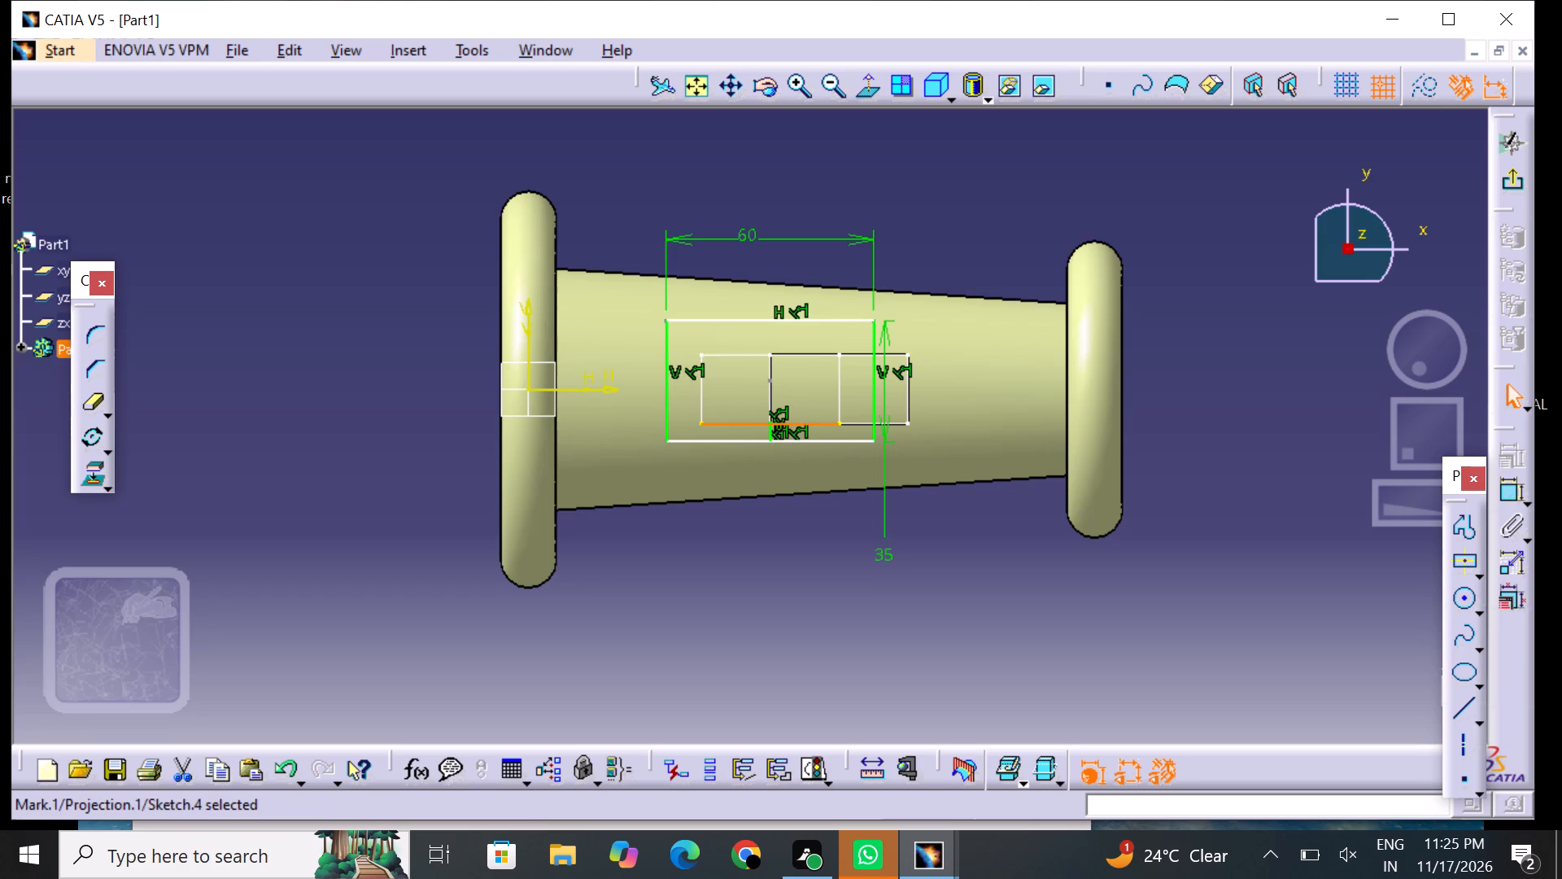
pyautogui.click(1425, 91)
pyautogui.click(1284, 326)
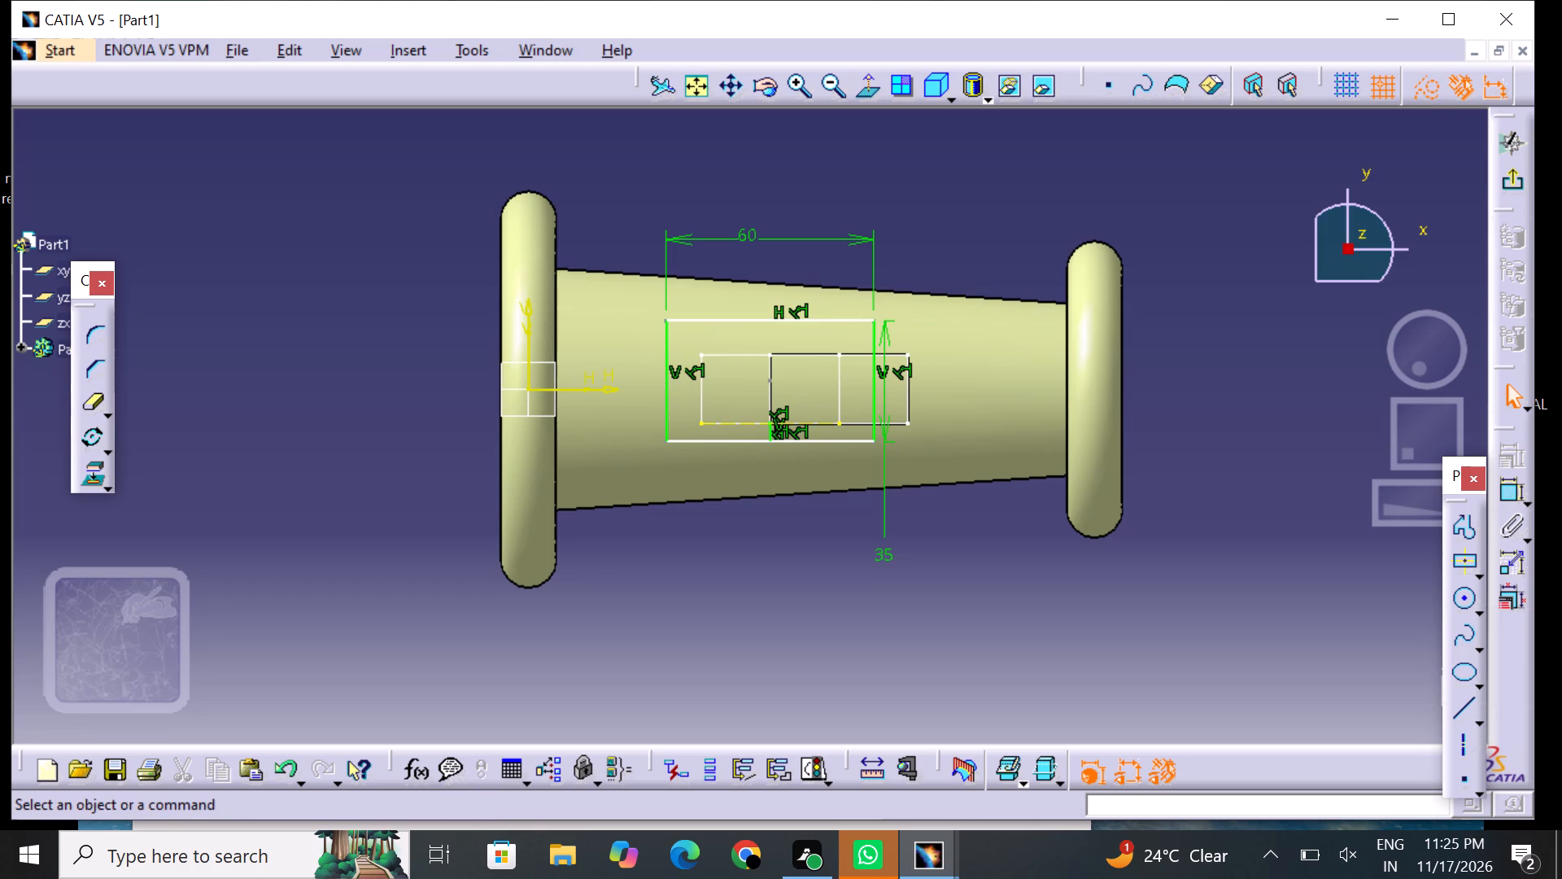
pyautogui.moveTo(1431, 102); pyautogui.dragTo(1425, 120)
pyautogui.moveTo(1425, 88); pyautogui.dragTo(1425, 95)
pyautogui.click(1187, 471)
pyautogui.click(1511, 177)
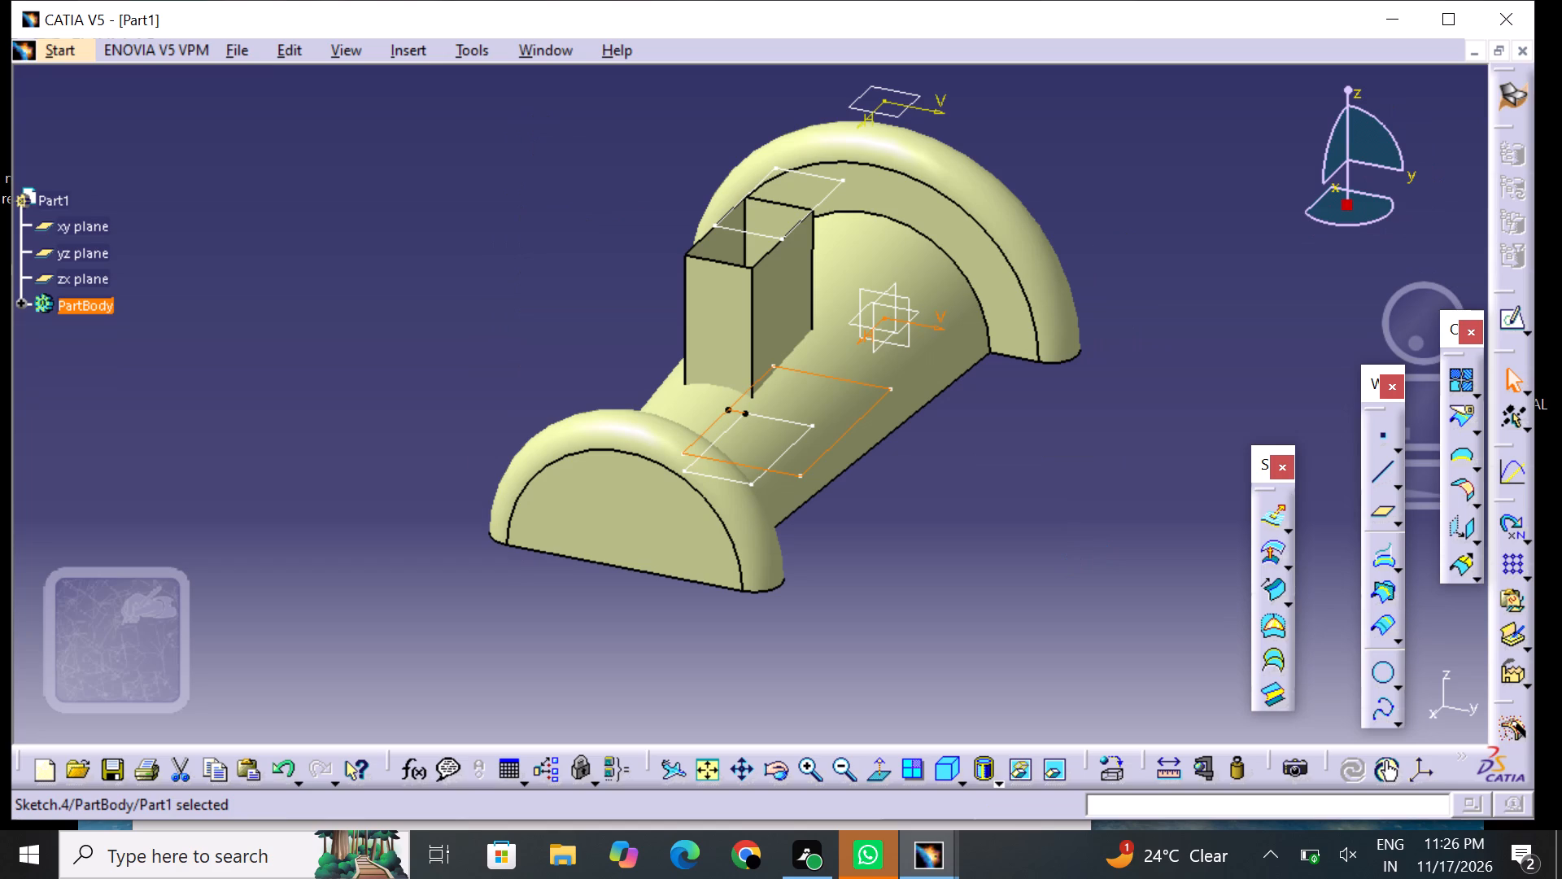
pyautogui.click(1046, 567)
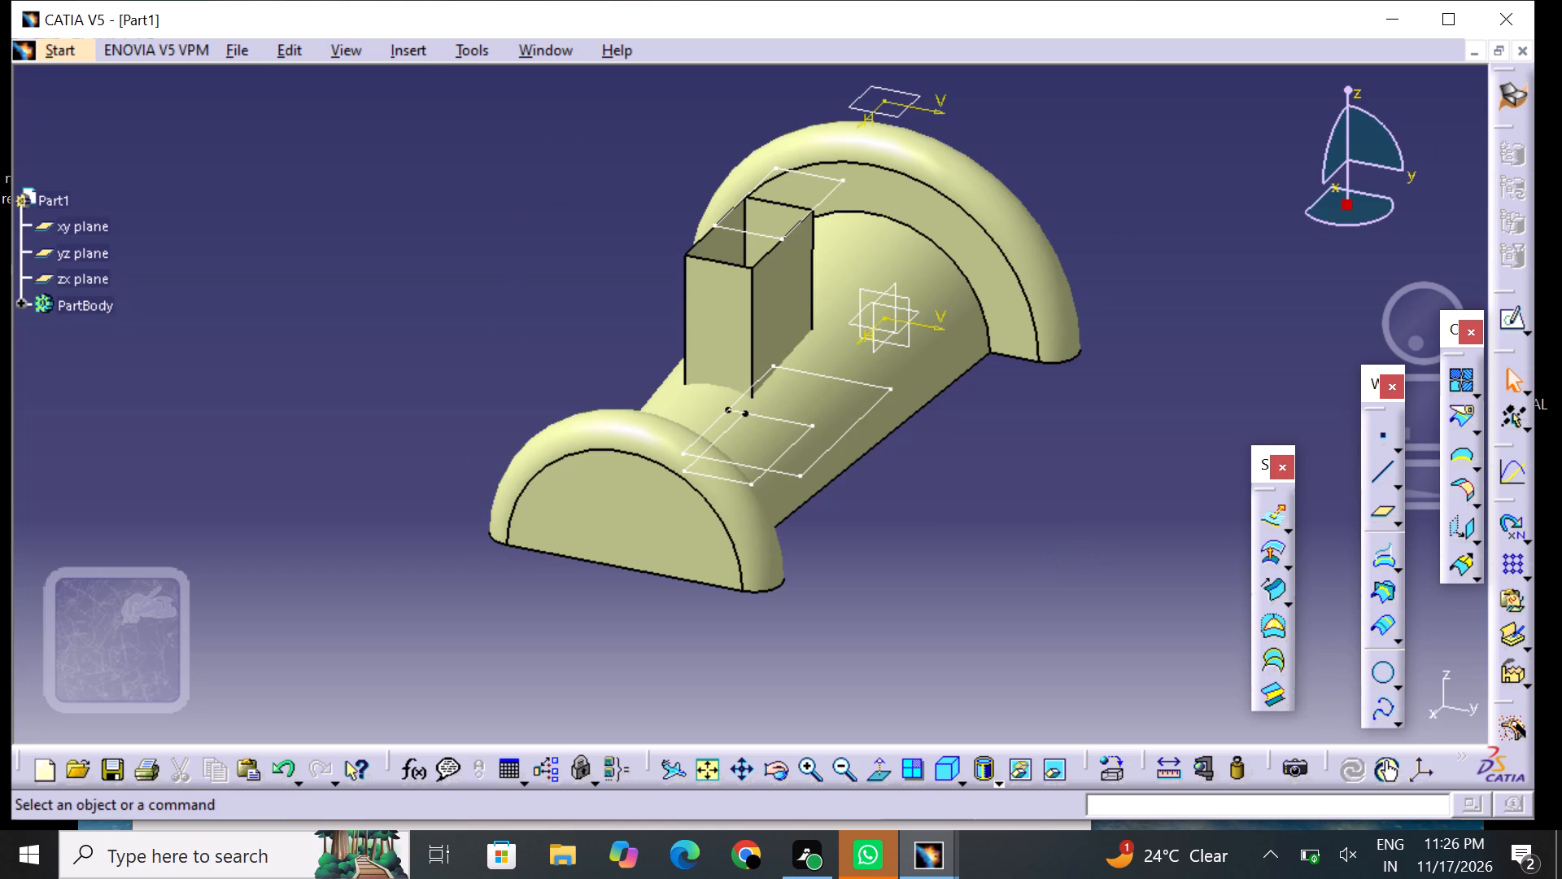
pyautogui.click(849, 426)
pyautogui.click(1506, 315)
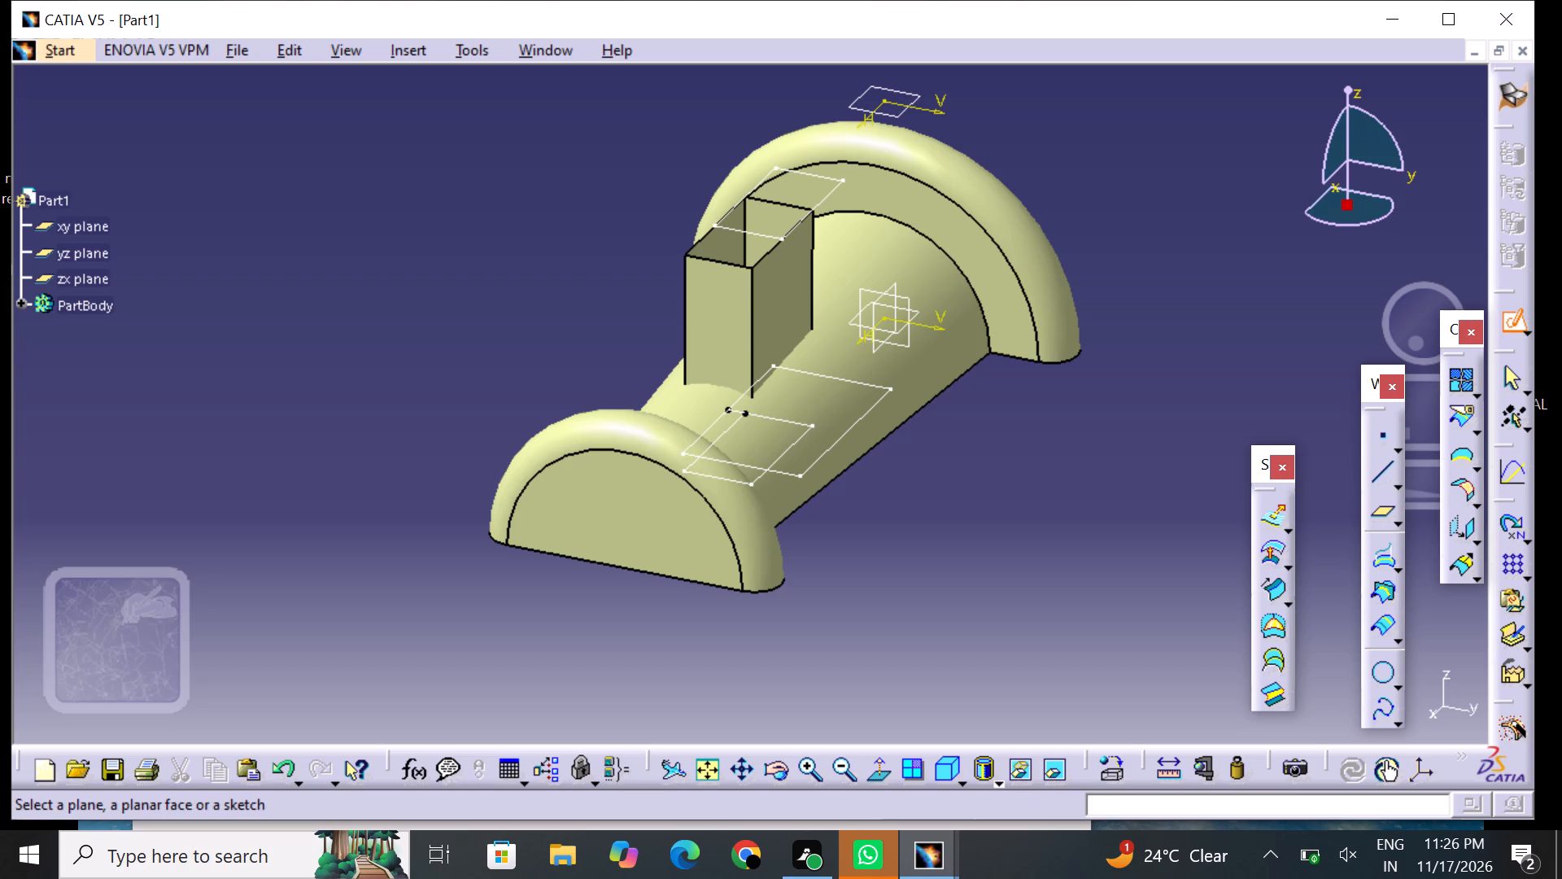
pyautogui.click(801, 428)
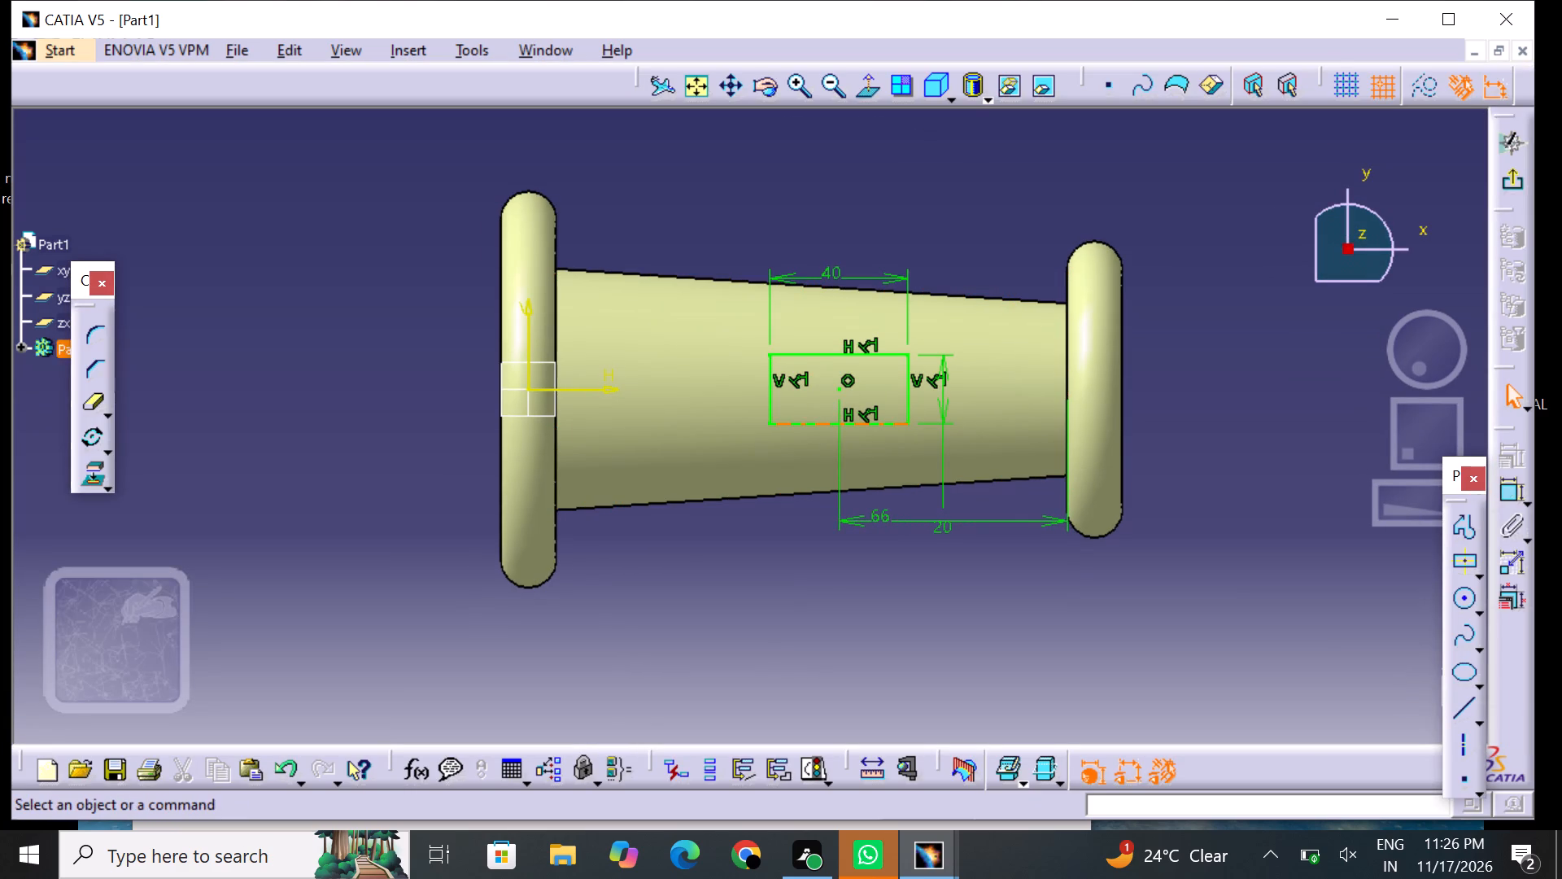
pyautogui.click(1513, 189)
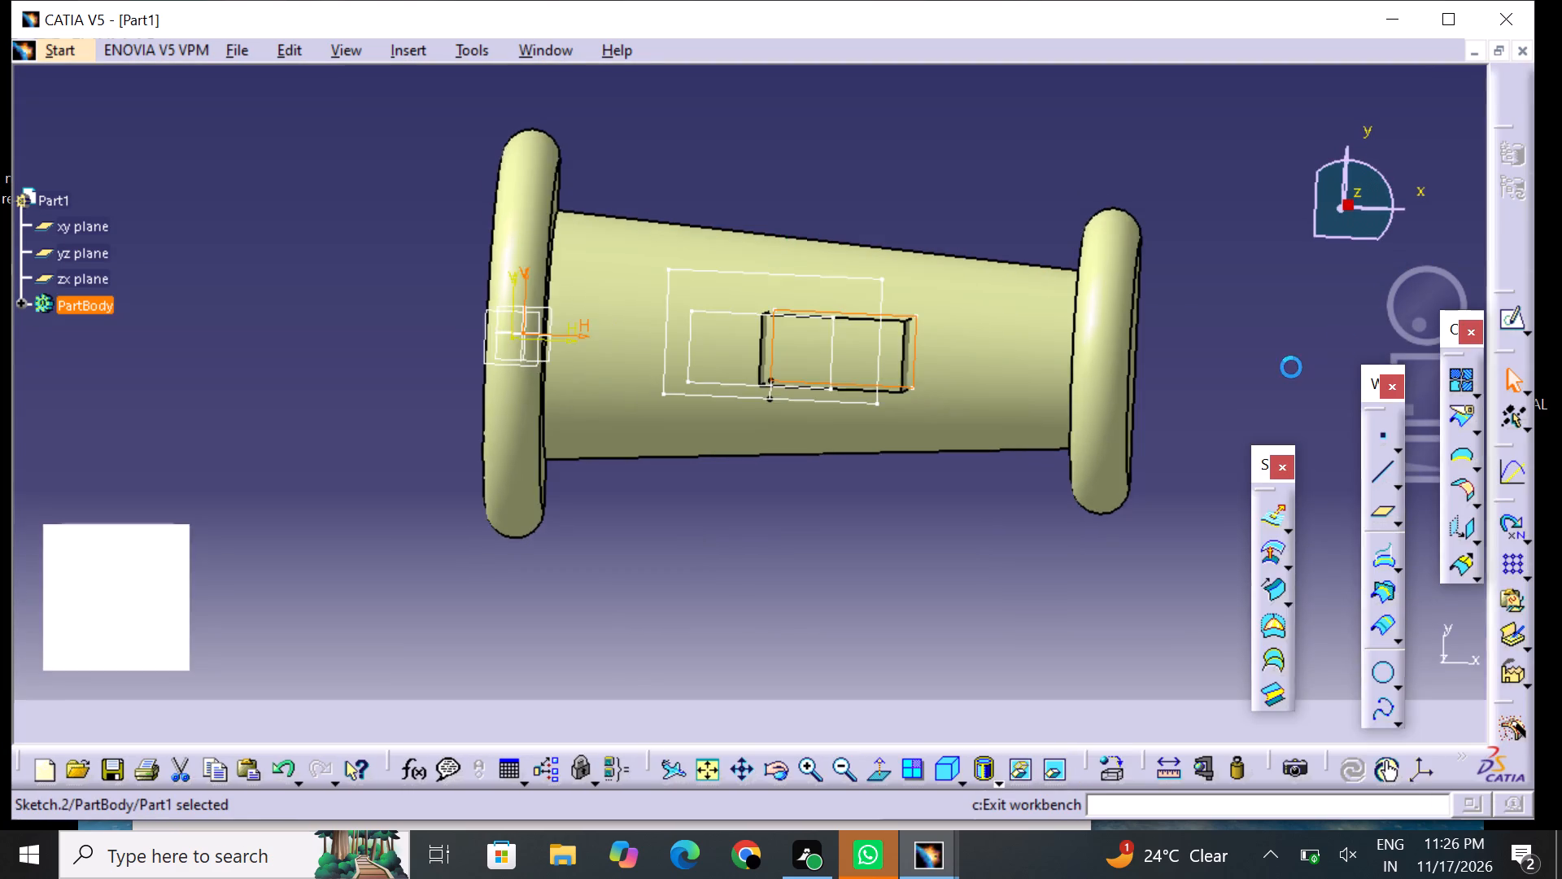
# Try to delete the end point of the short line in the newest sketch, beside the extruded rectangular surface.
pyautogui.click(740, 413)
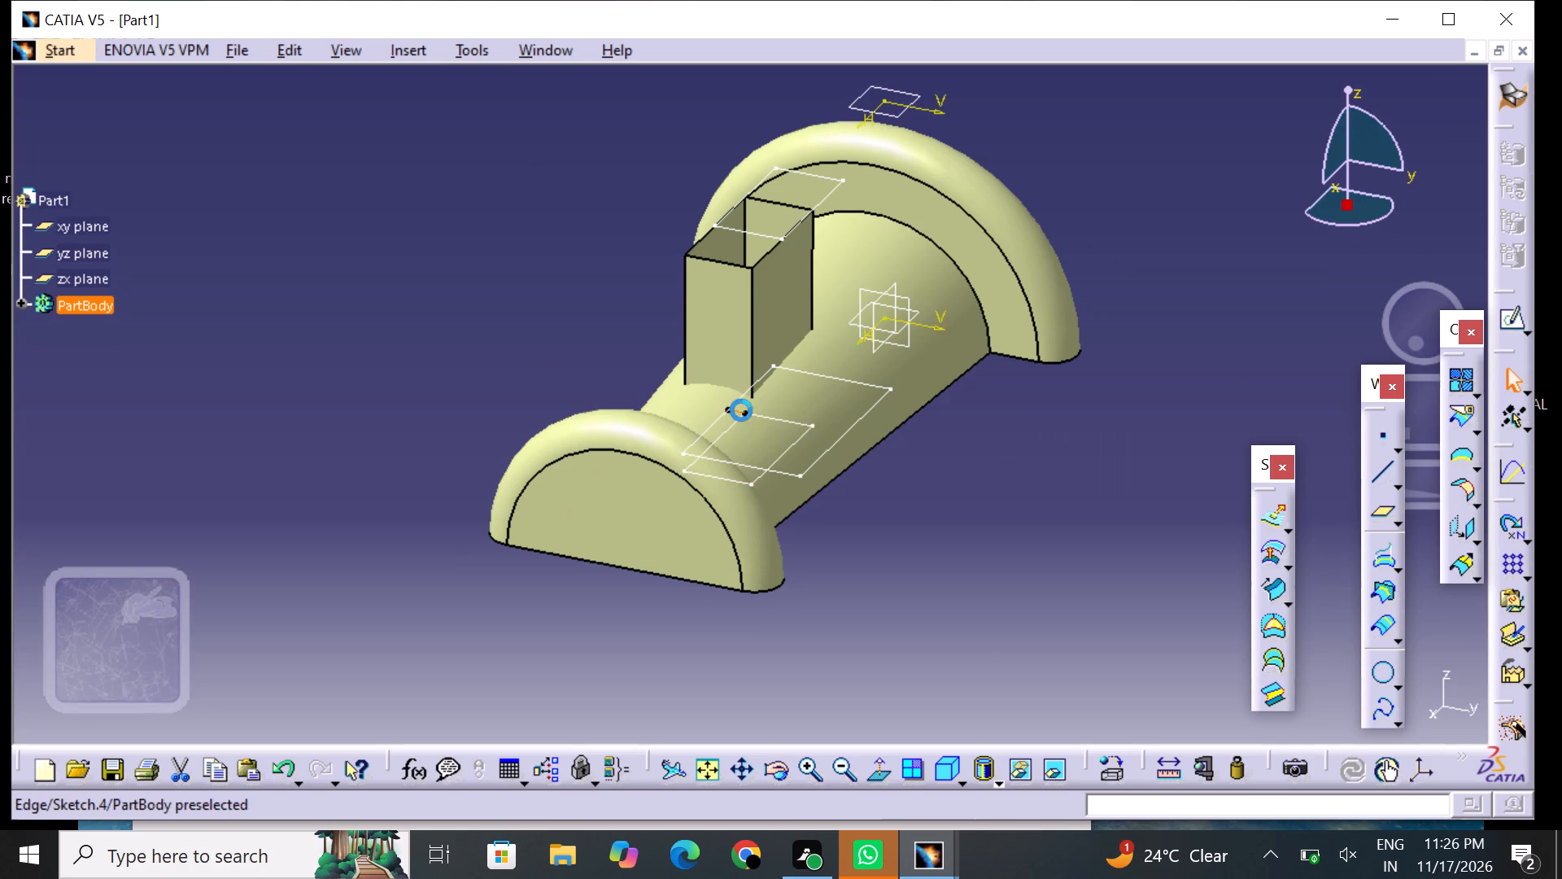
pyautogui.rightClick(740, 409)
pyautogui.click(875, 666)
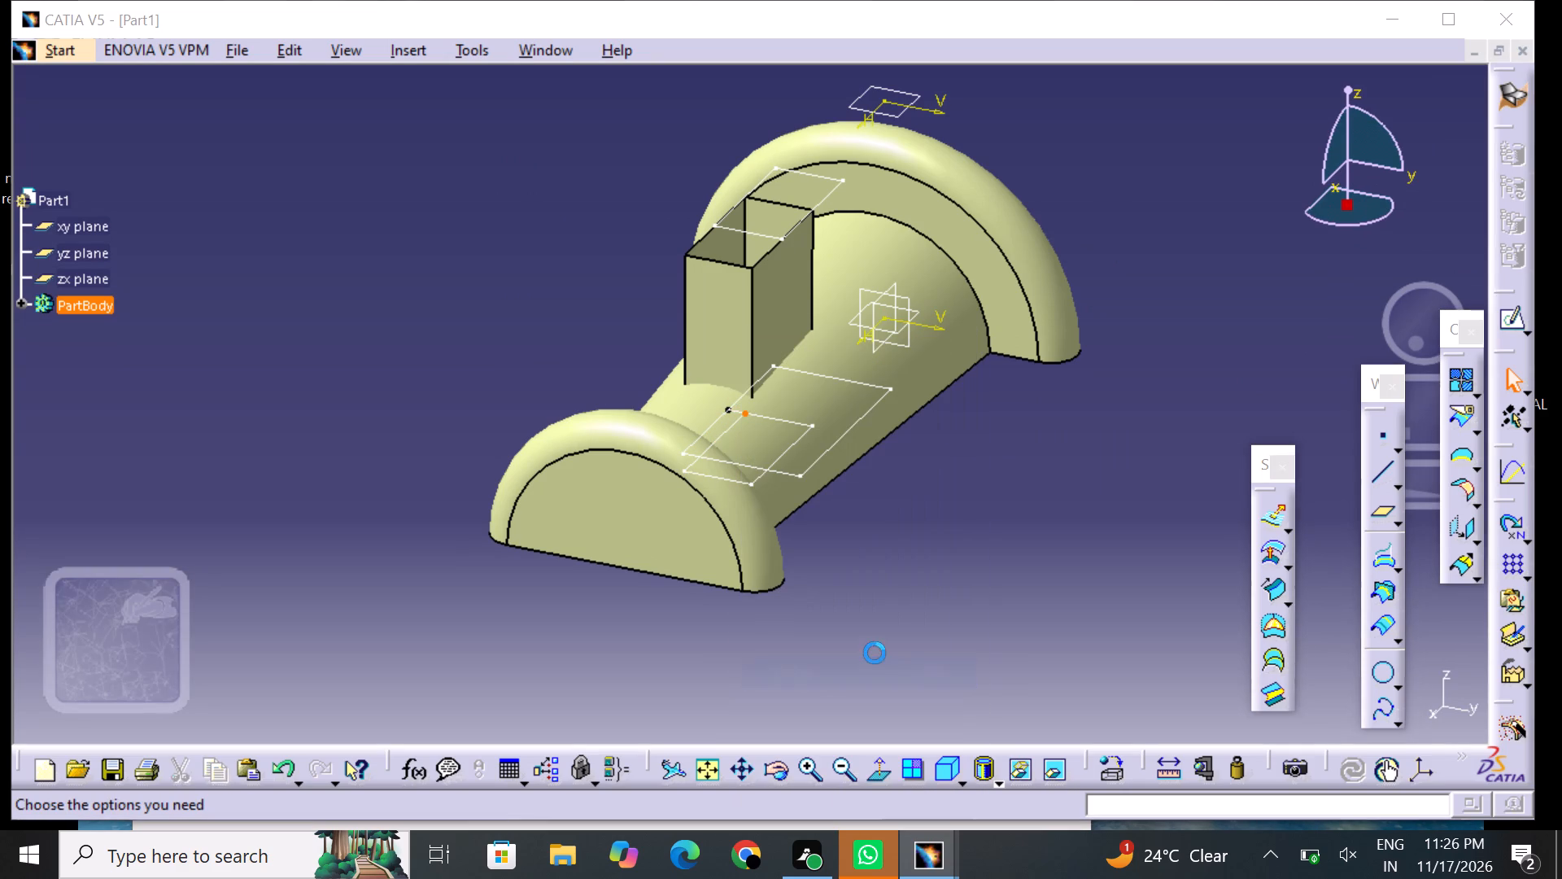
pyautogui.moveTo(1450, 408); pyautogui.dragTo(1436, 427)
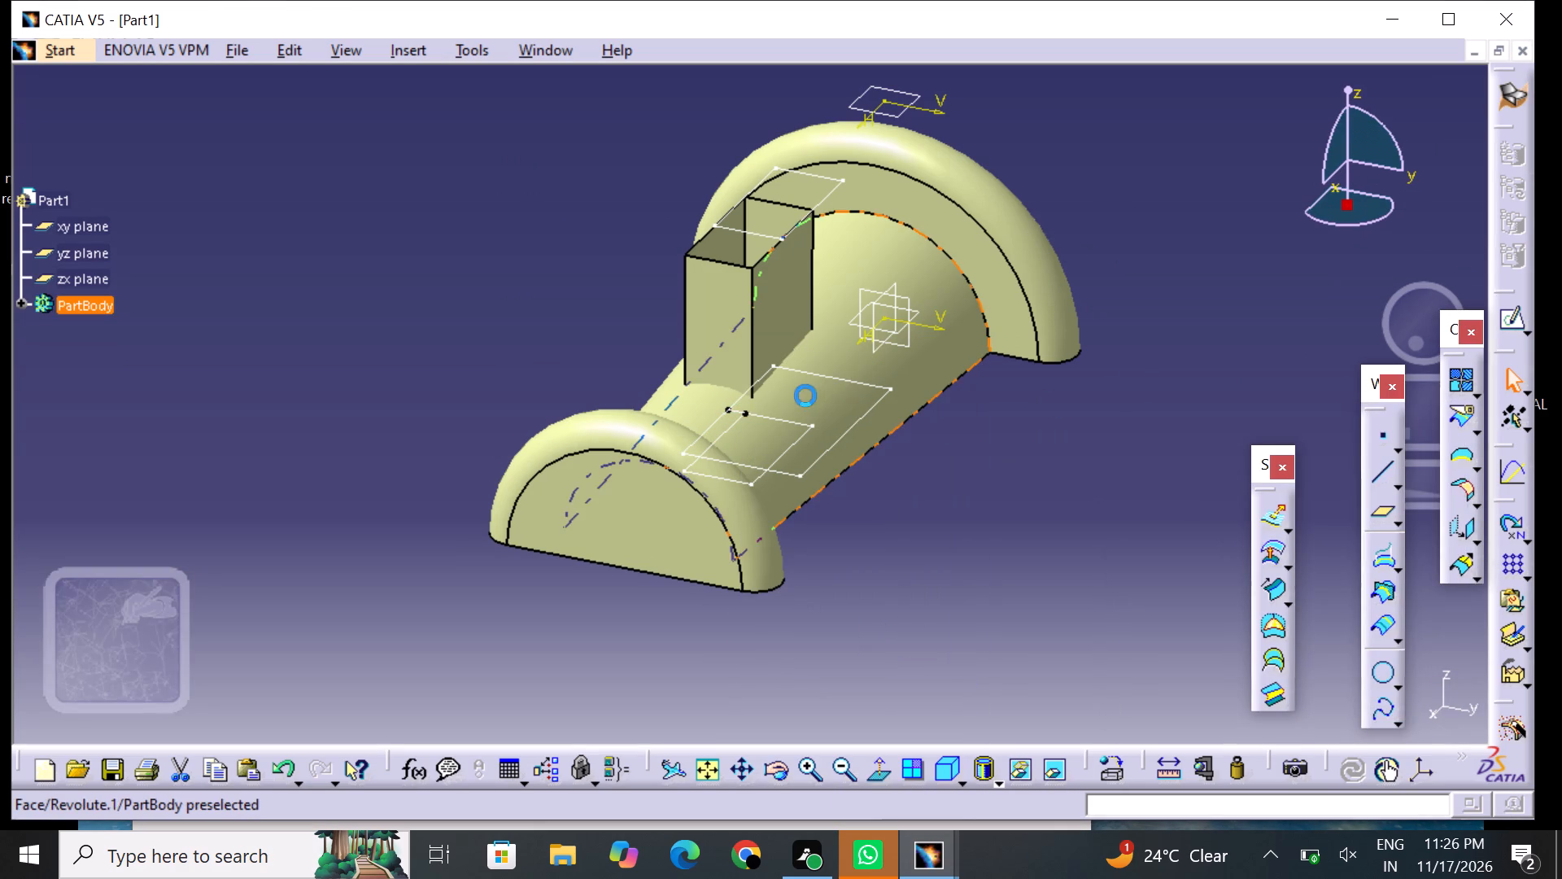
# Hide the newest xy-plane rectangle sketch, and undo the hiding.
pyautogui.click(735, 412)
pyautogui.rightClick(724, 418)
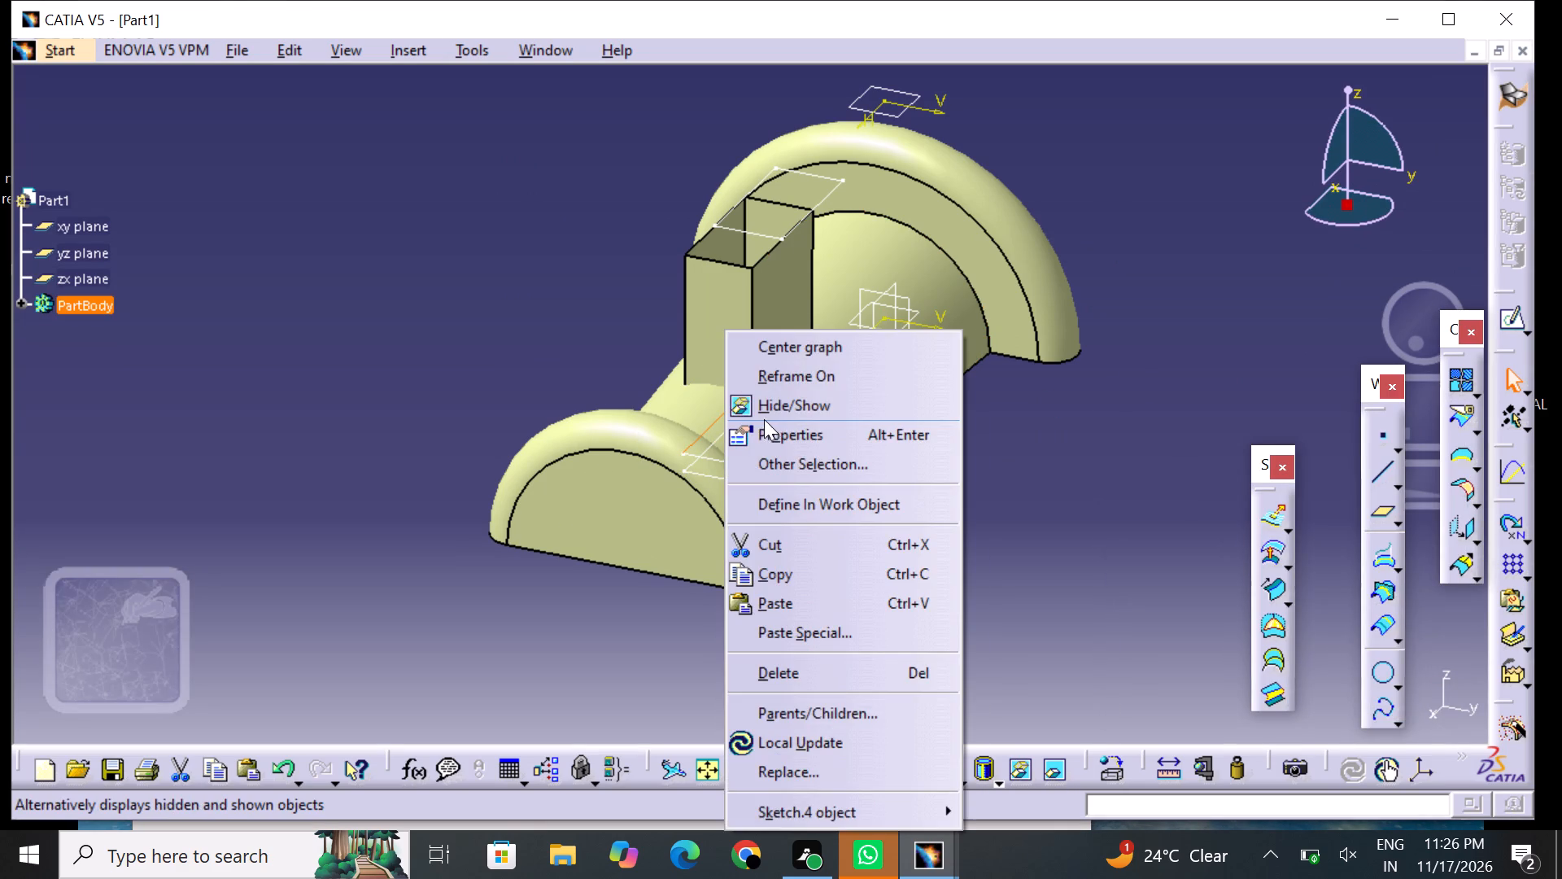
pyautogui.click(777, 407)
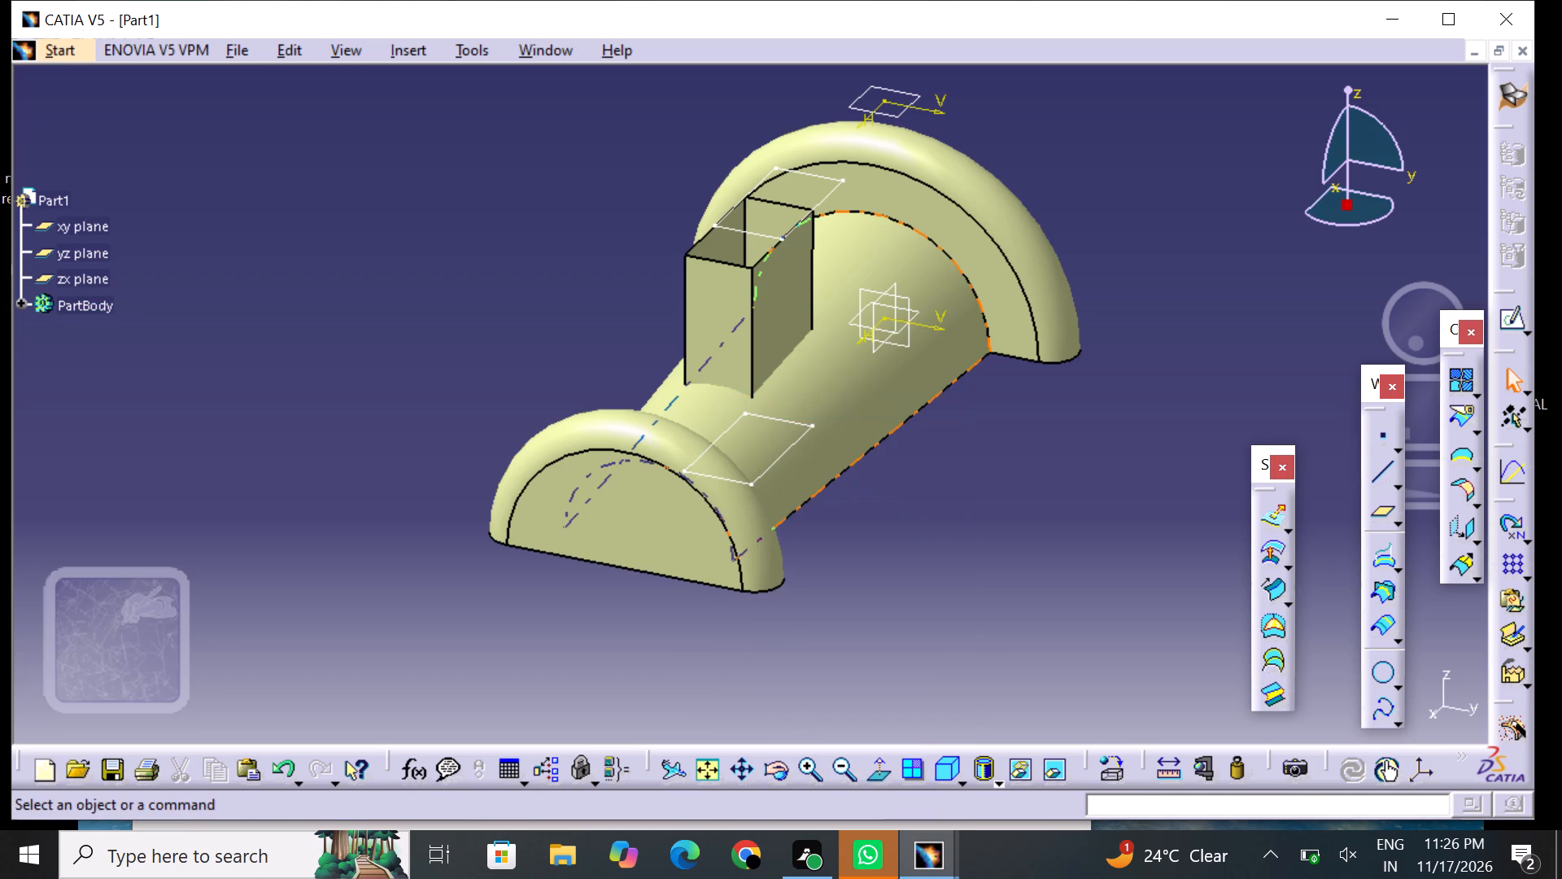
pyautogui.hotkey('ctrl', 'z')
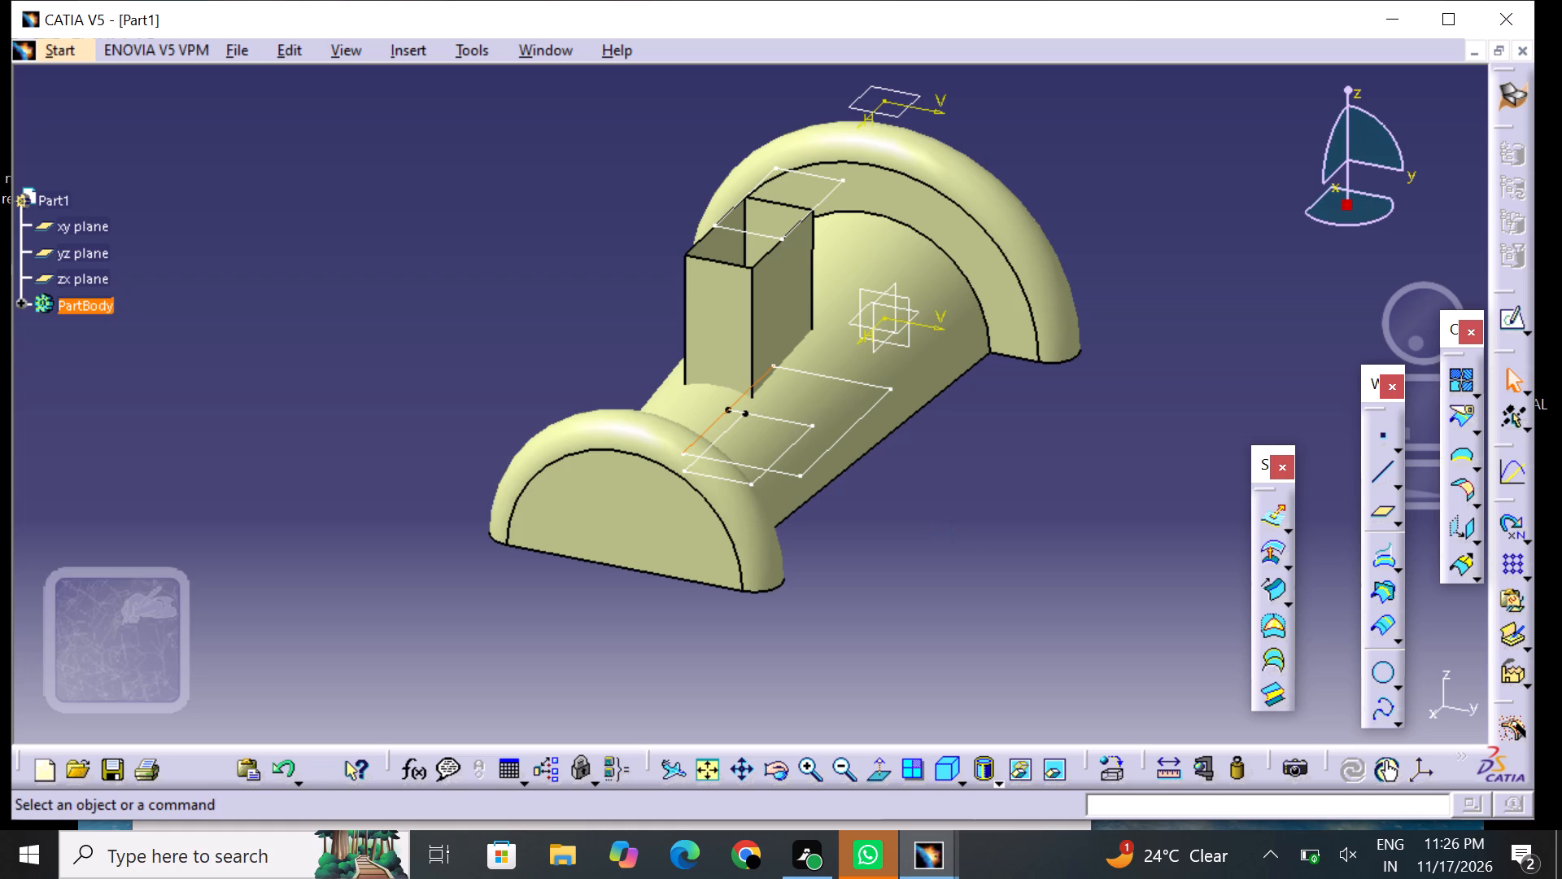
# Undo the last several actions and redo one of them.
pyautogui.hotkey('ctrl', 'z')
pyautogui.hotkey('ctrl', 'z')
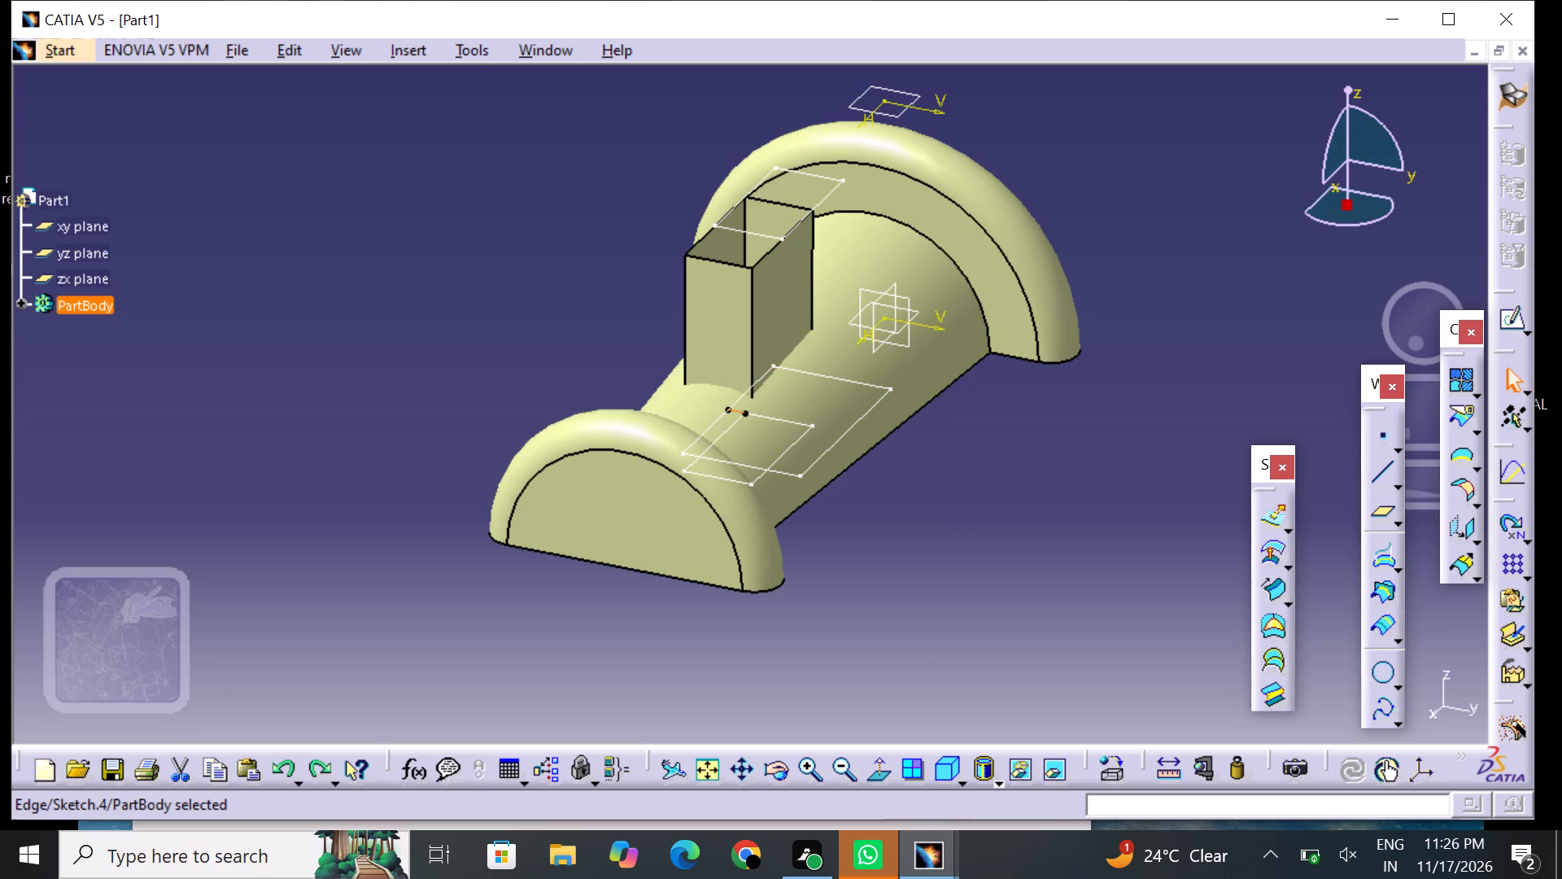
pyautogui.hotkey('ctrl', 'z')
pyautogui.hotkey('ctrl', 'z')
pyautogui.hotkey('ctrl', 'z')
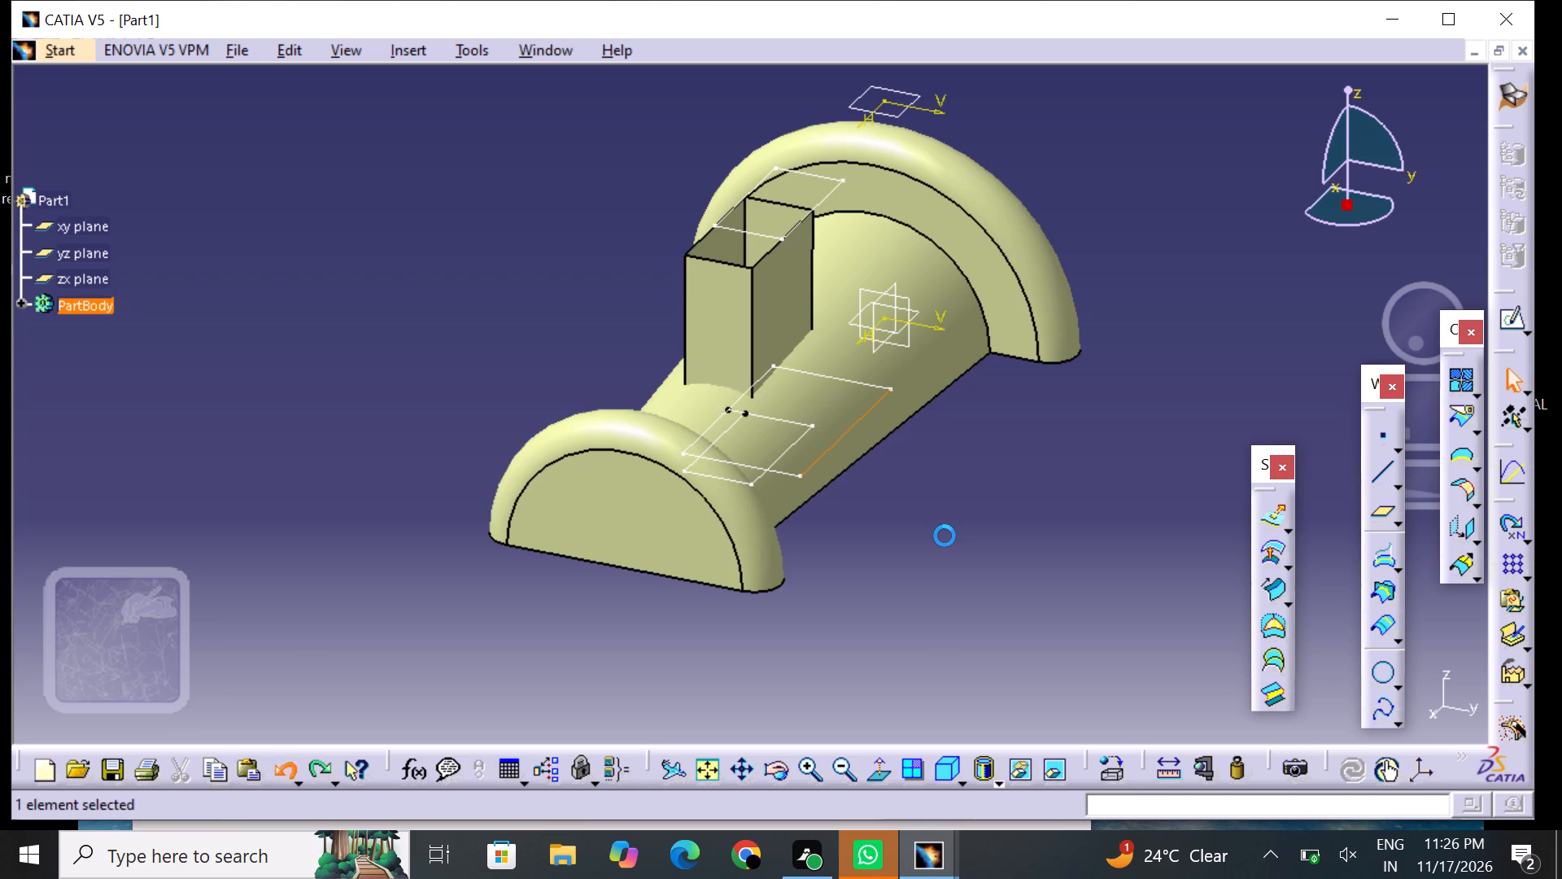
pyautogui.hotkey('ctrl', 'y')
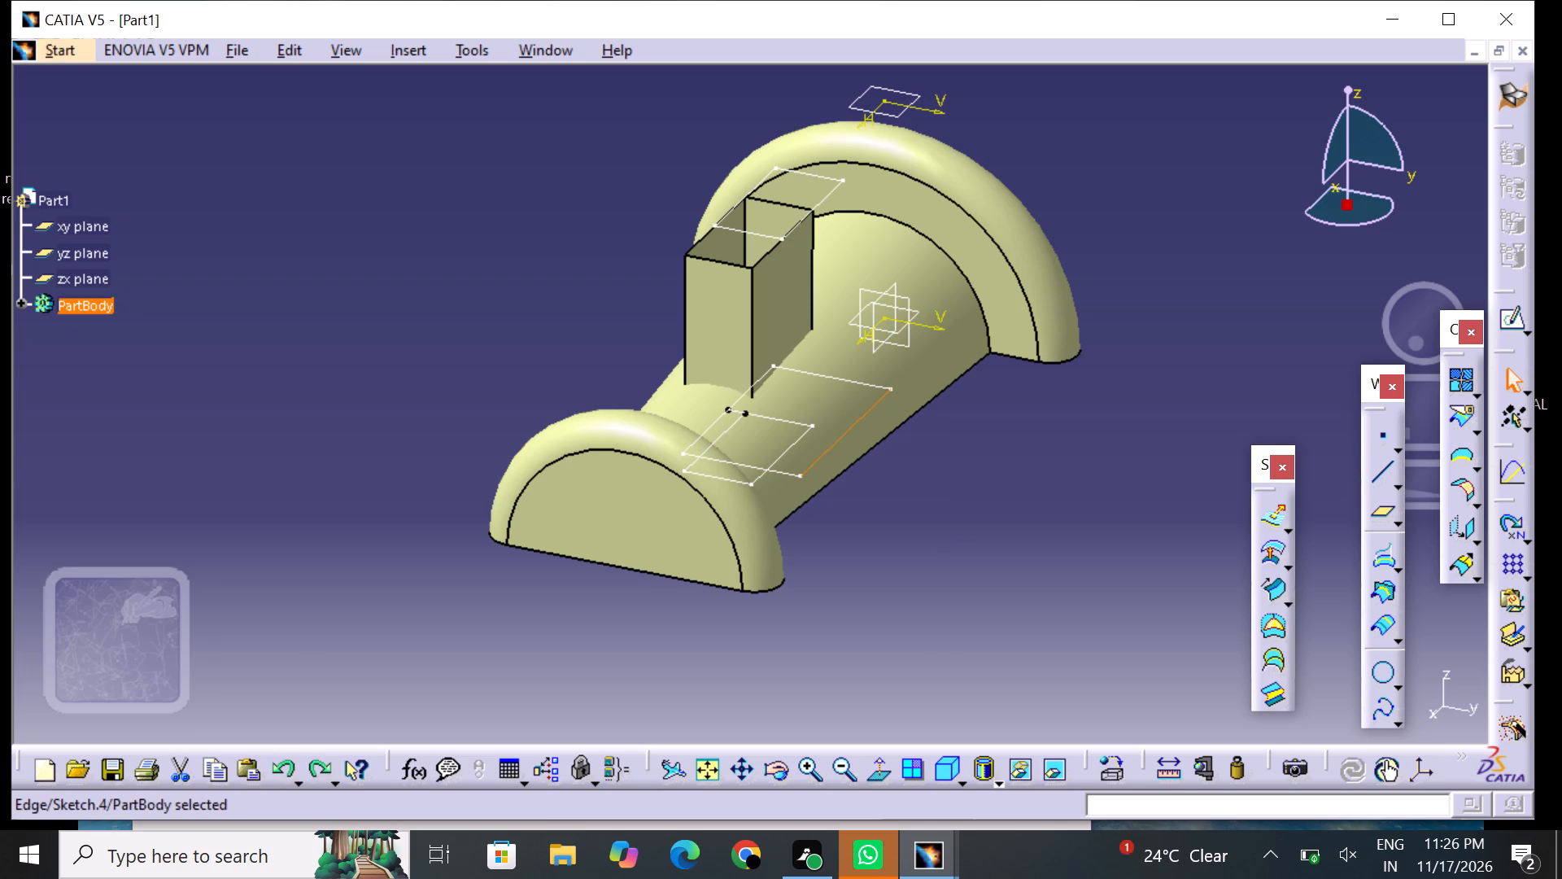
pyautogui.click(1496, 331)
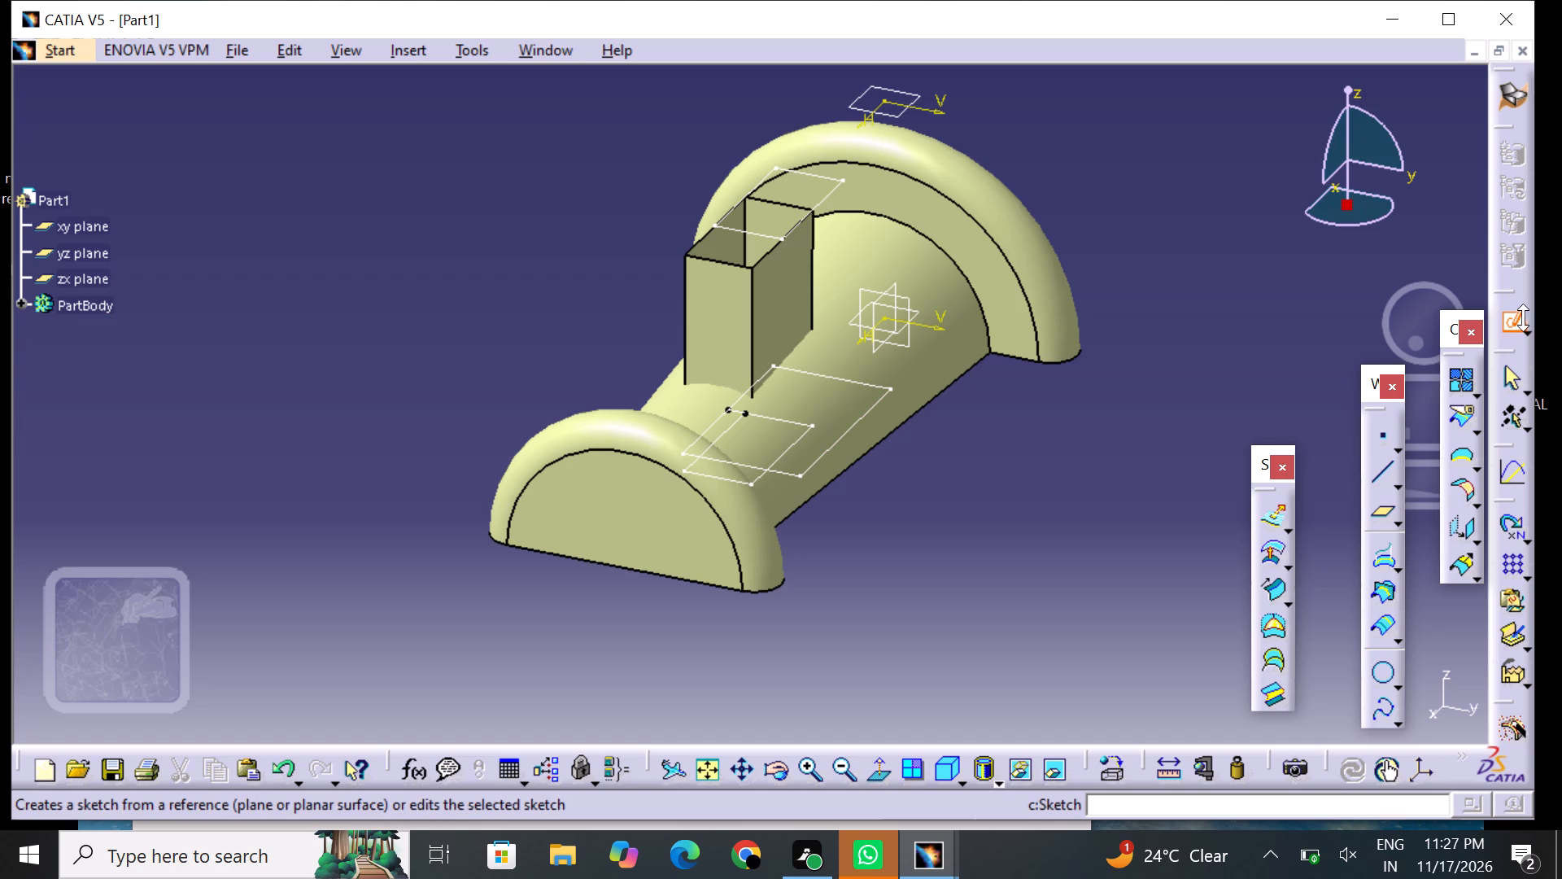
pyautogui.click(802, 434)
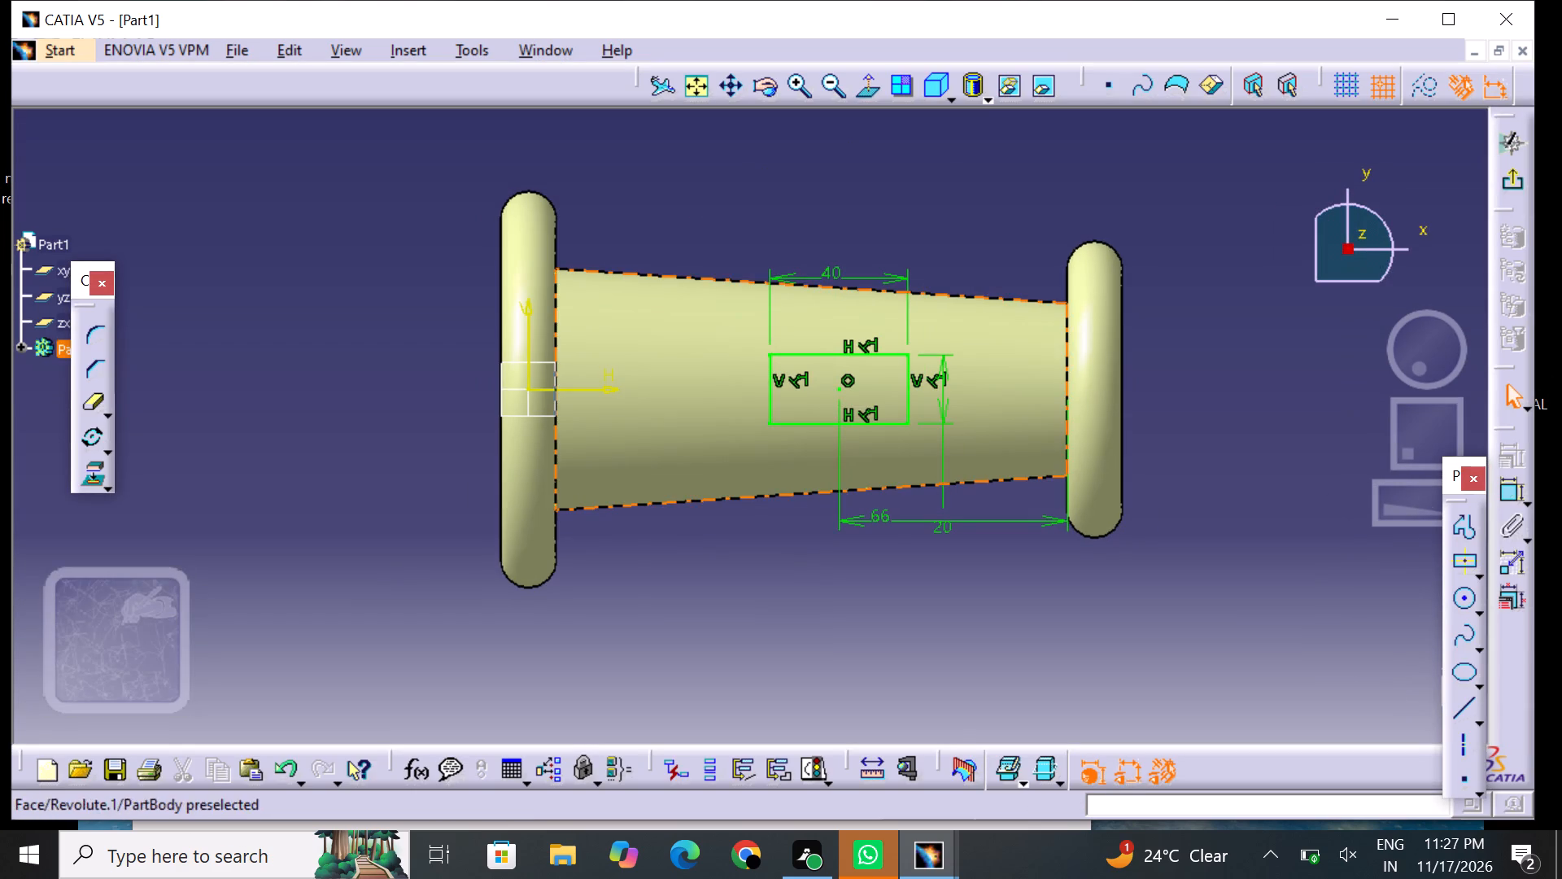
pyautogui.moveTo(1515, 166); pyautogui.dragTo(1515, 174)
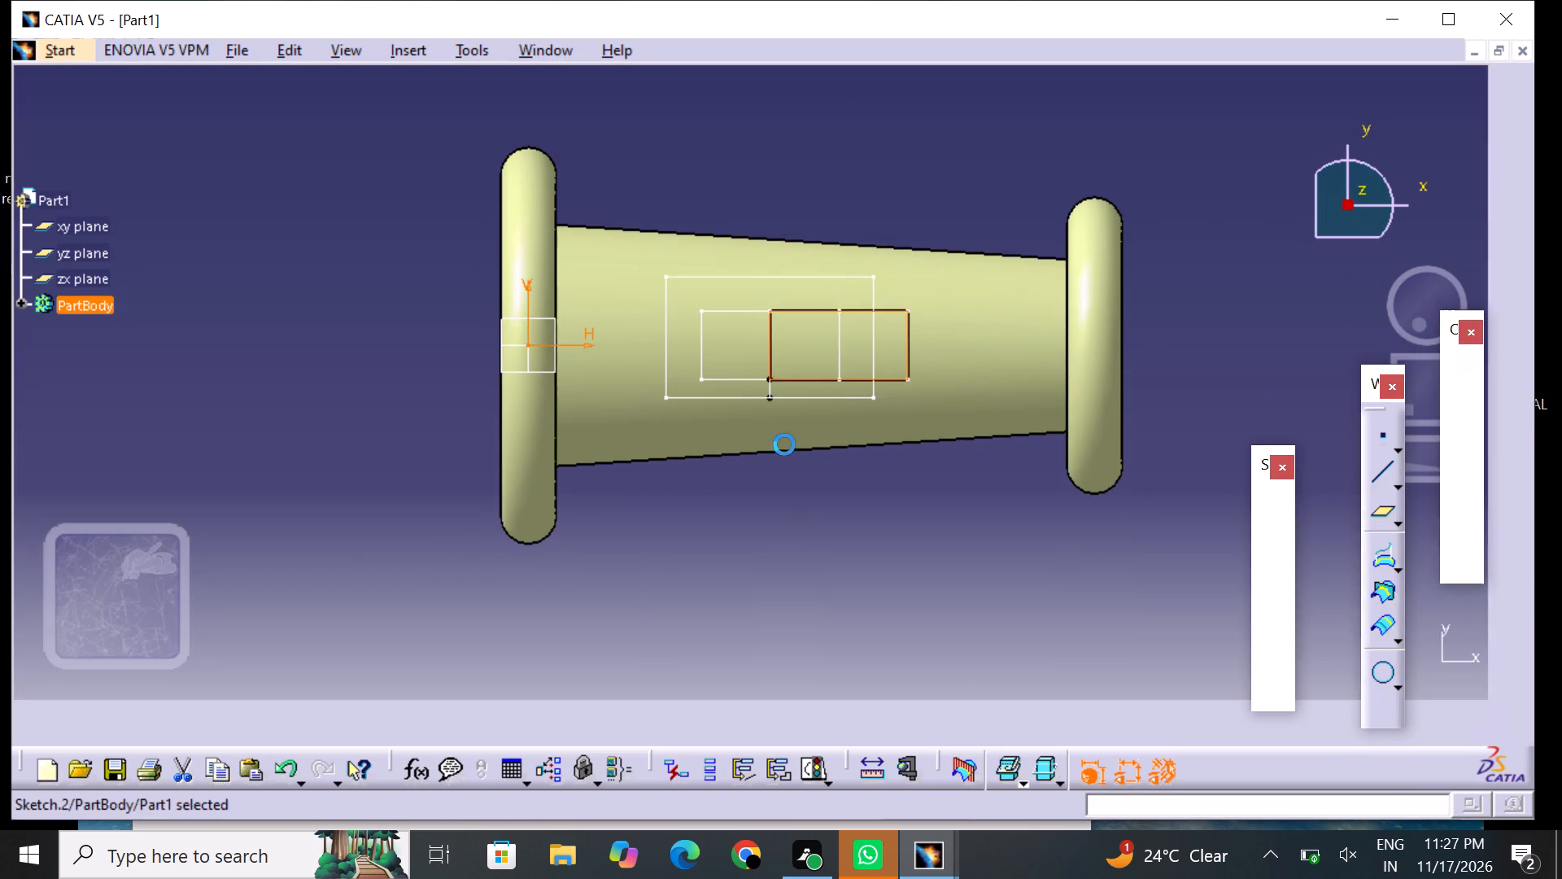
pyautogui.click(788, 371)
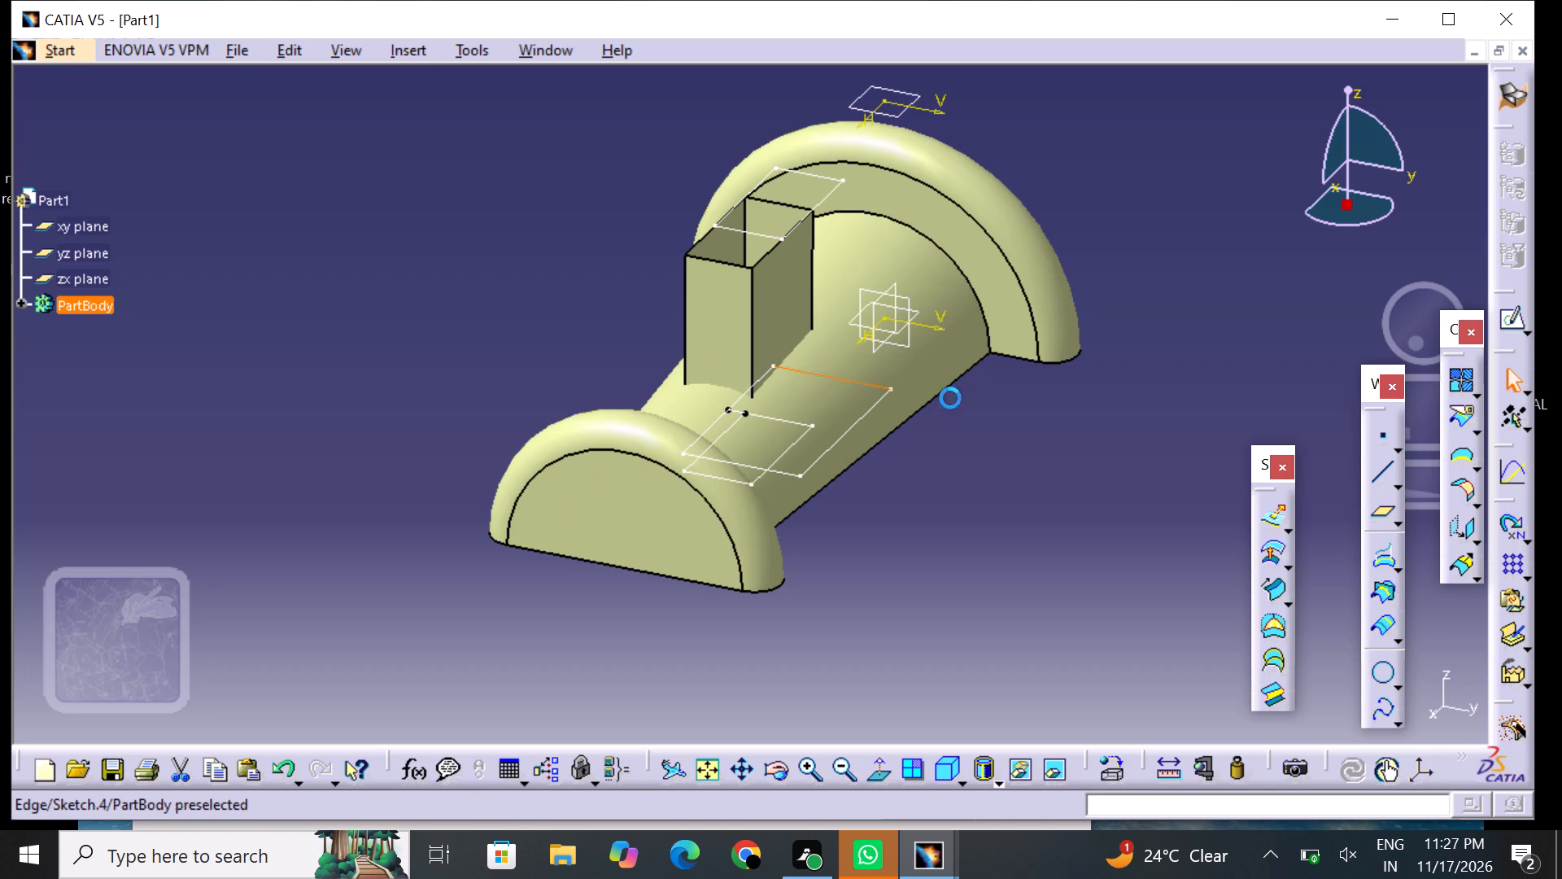
# Reopen the 60 by 35 mm rectangle sketch and delete the short vertical line joining the projected edge to the rectangle's lower side.
pyautogui.click(1521, 326)
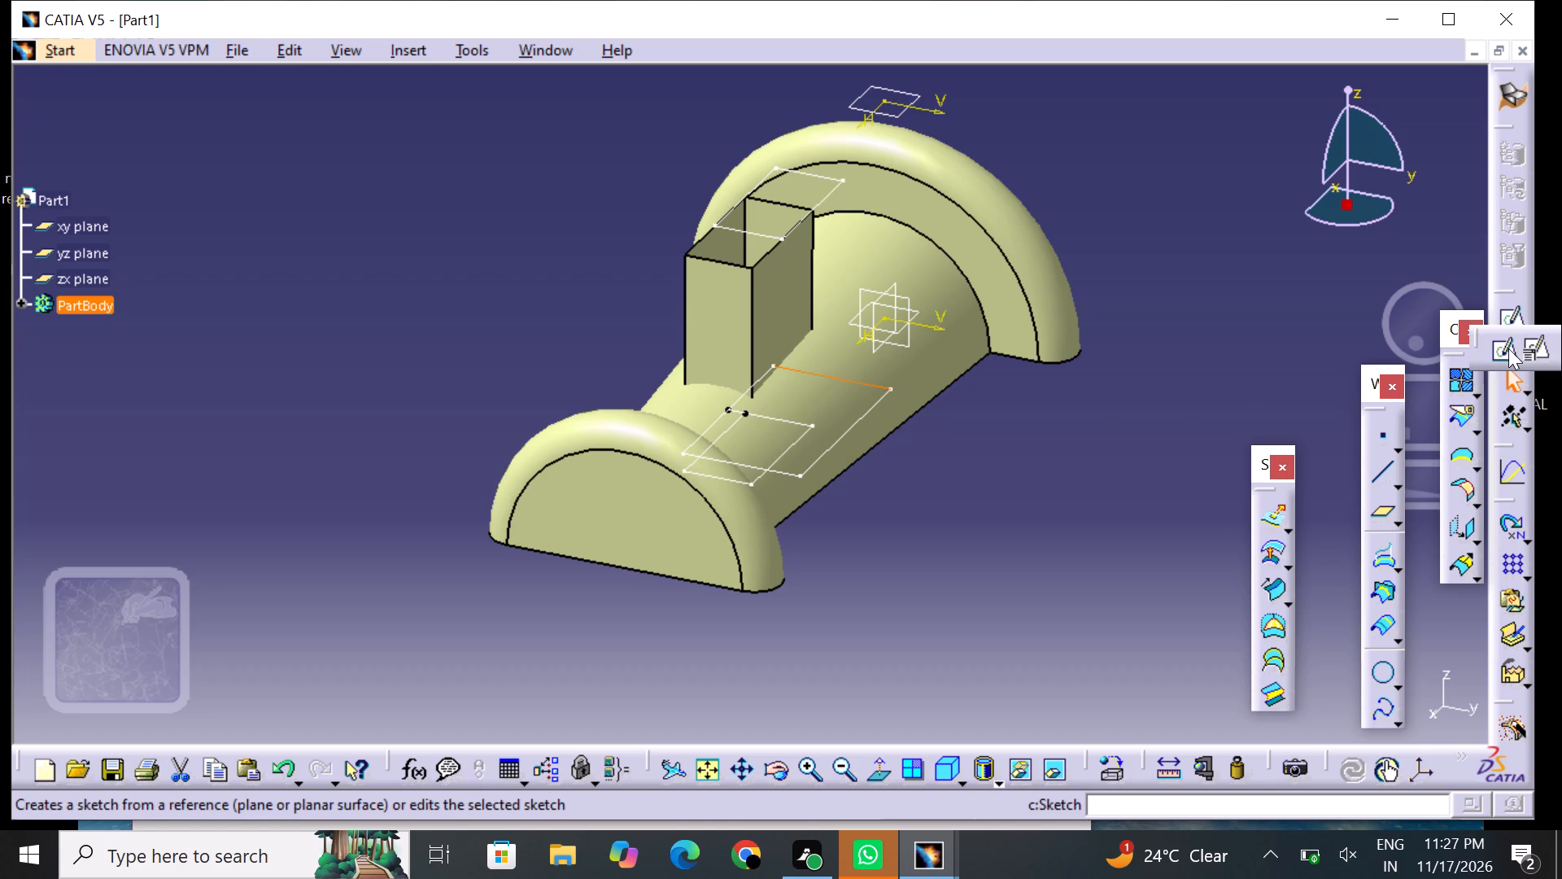
pyautogui.click(1508, 348)
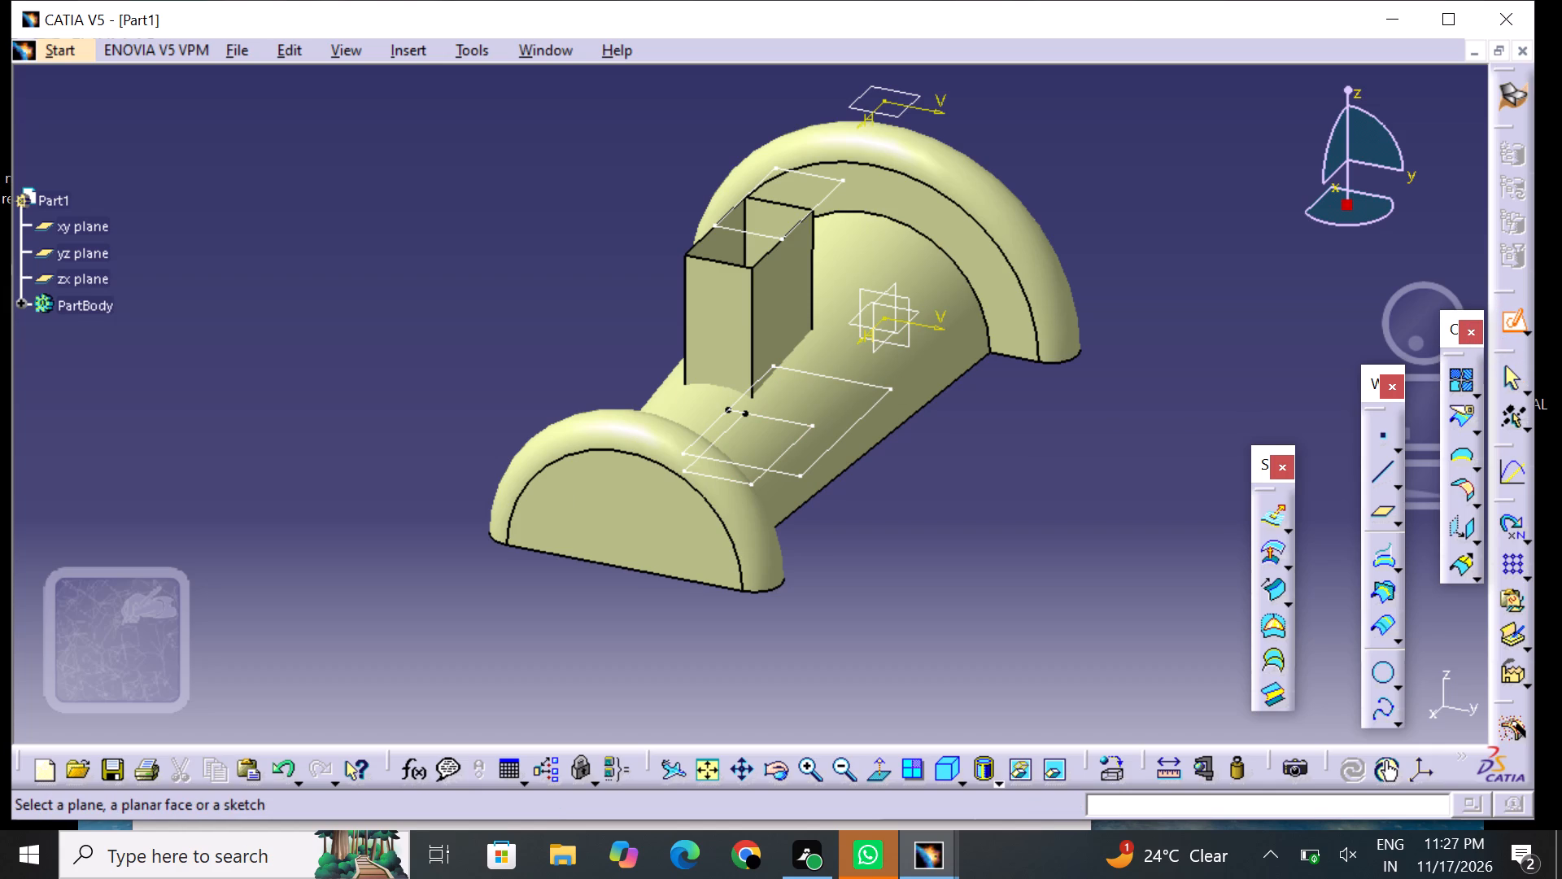
pyautogui.click(853, 426)
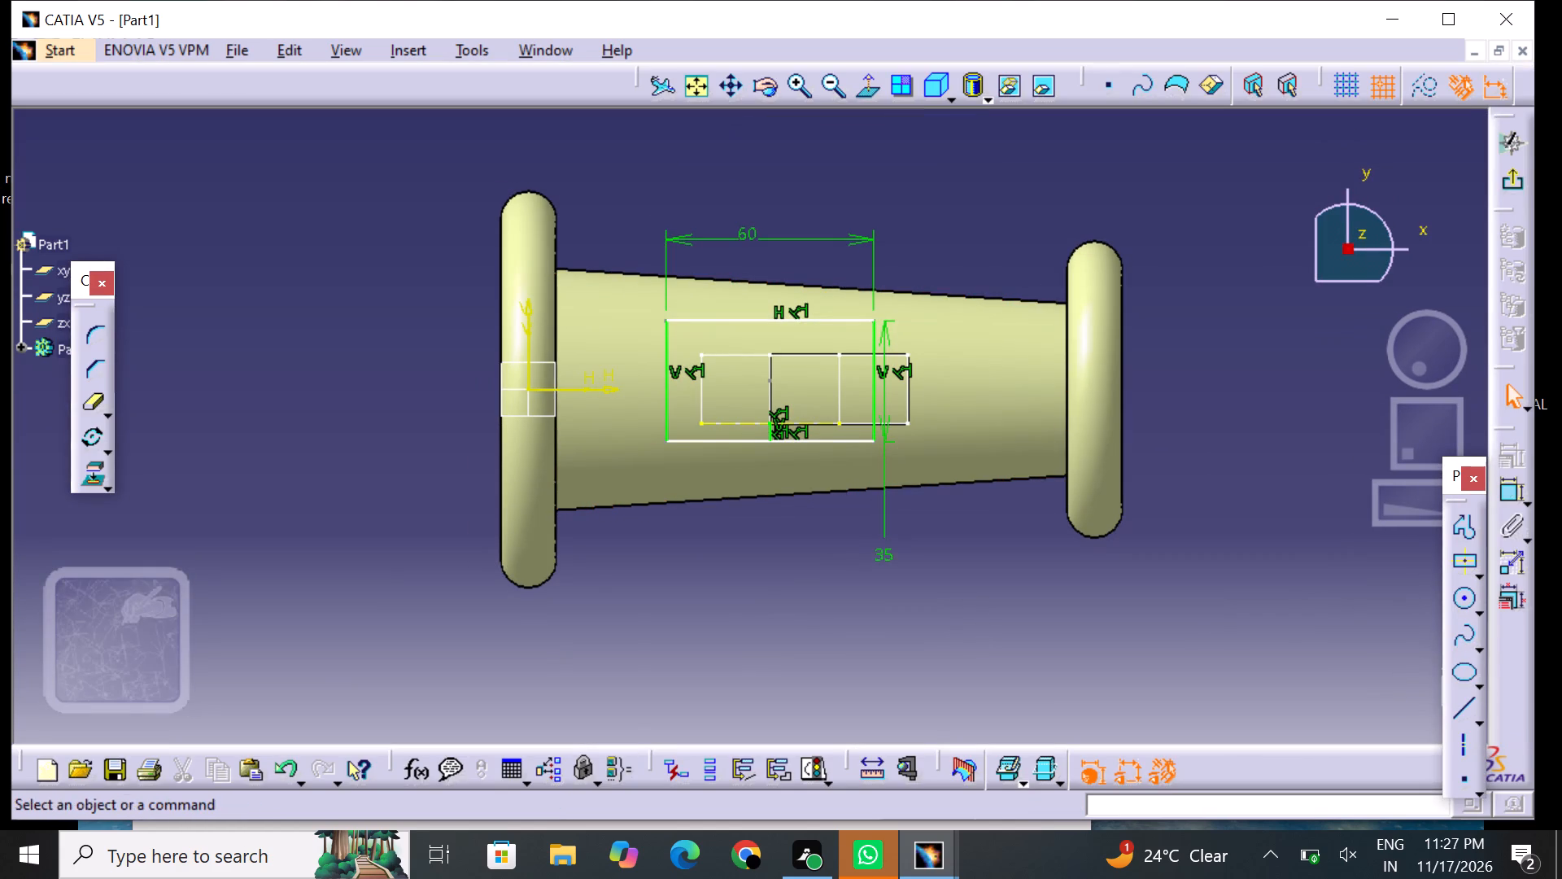
pyautogui.click(770, 431)
pyautogui.moveTo(1422, 90); pyautogui.dragTo(1411, 98)
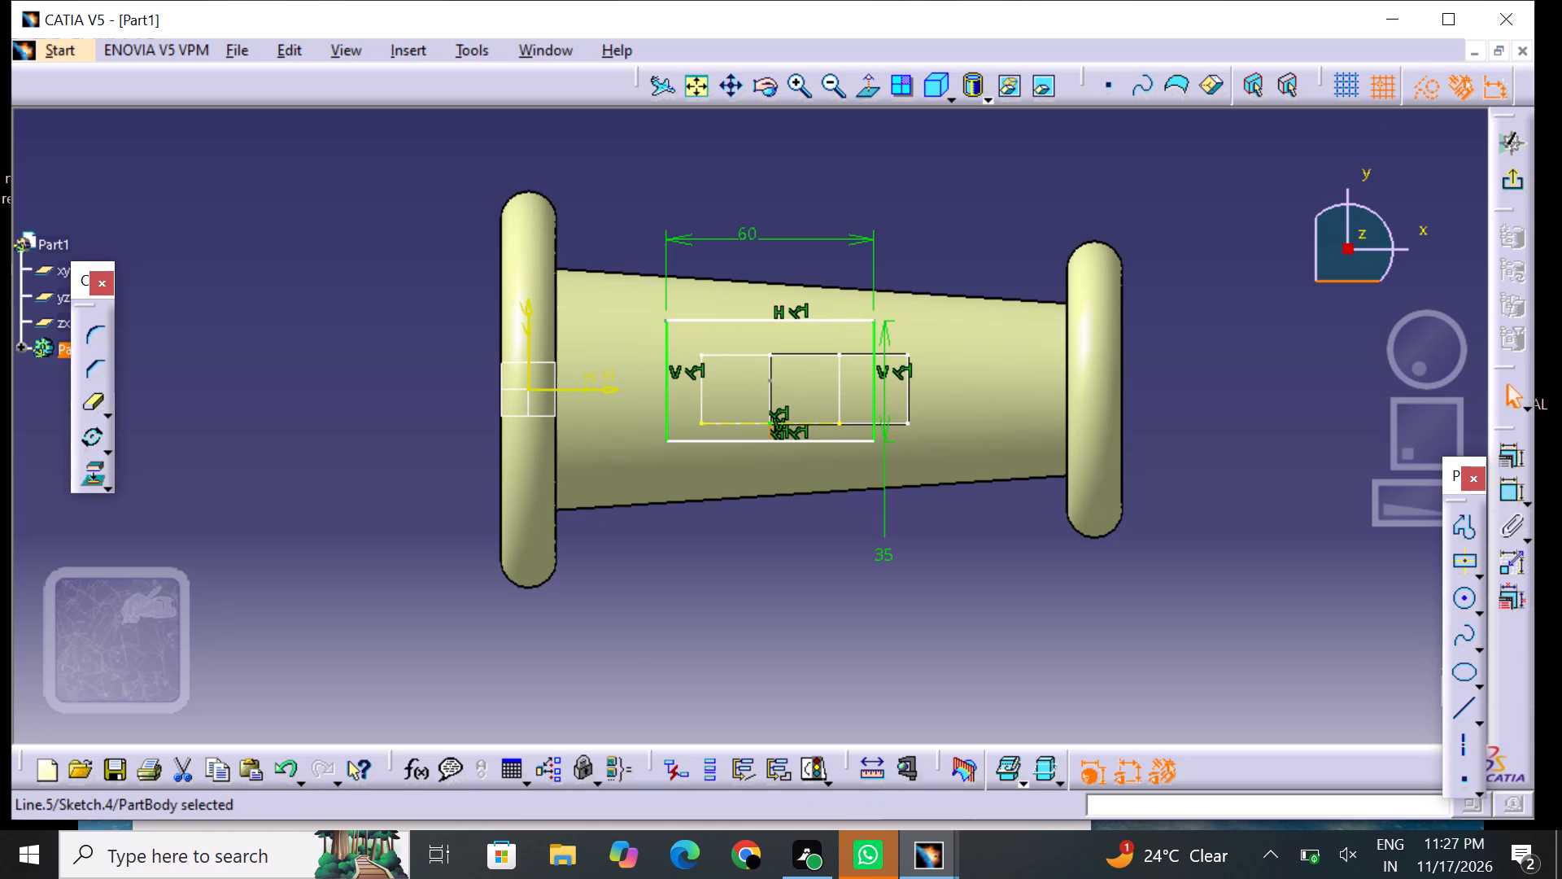
pyautogui.click(1264, 424)
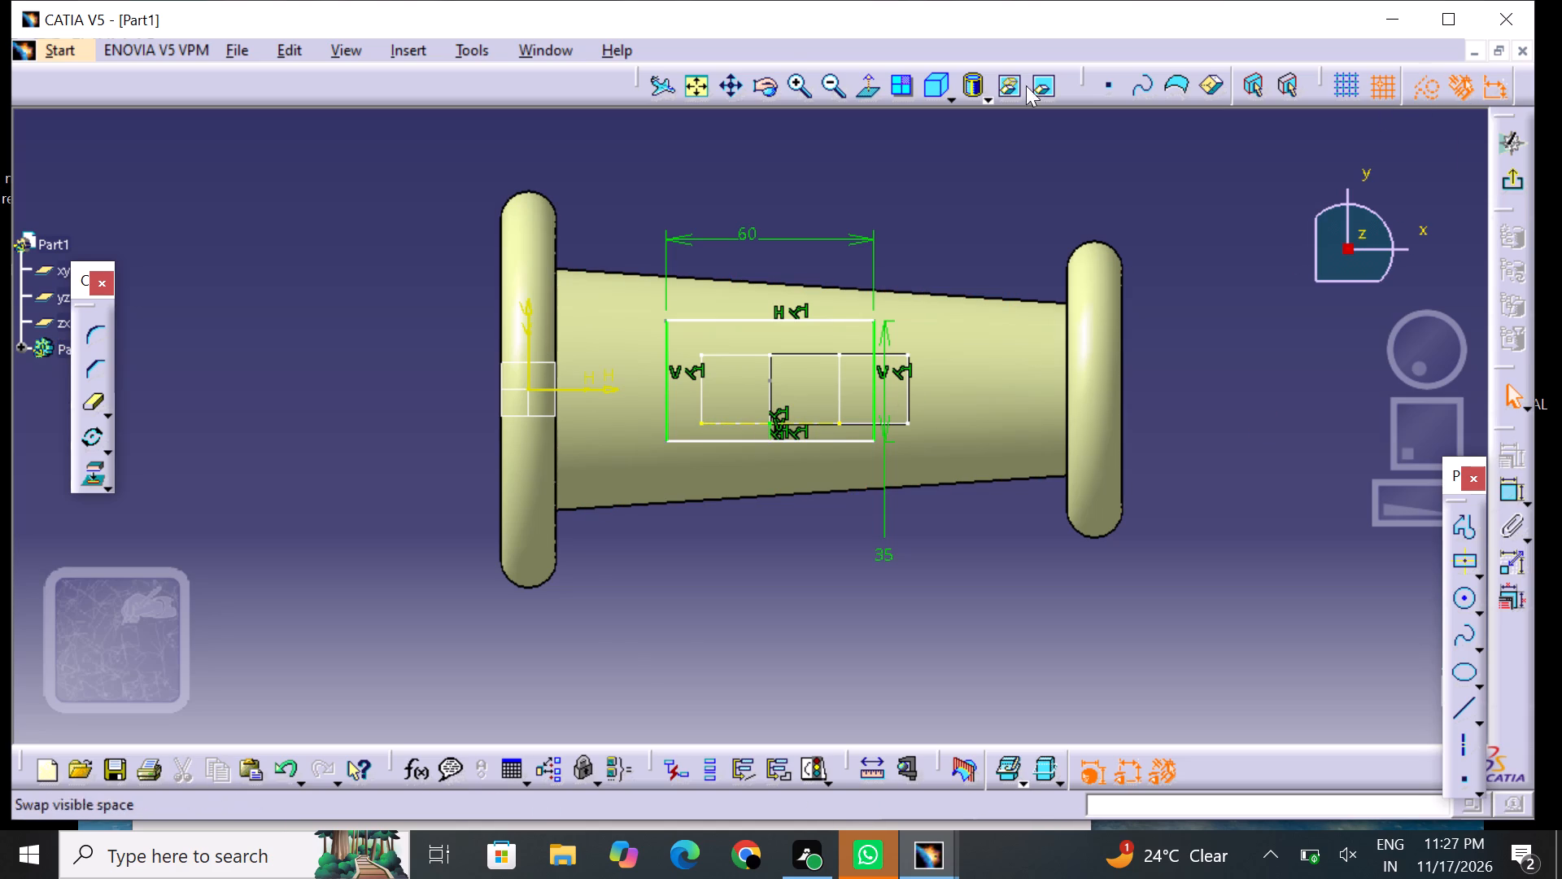
pyautogui.tripleClick(799, 81)
pyautogui.click(798, 82)
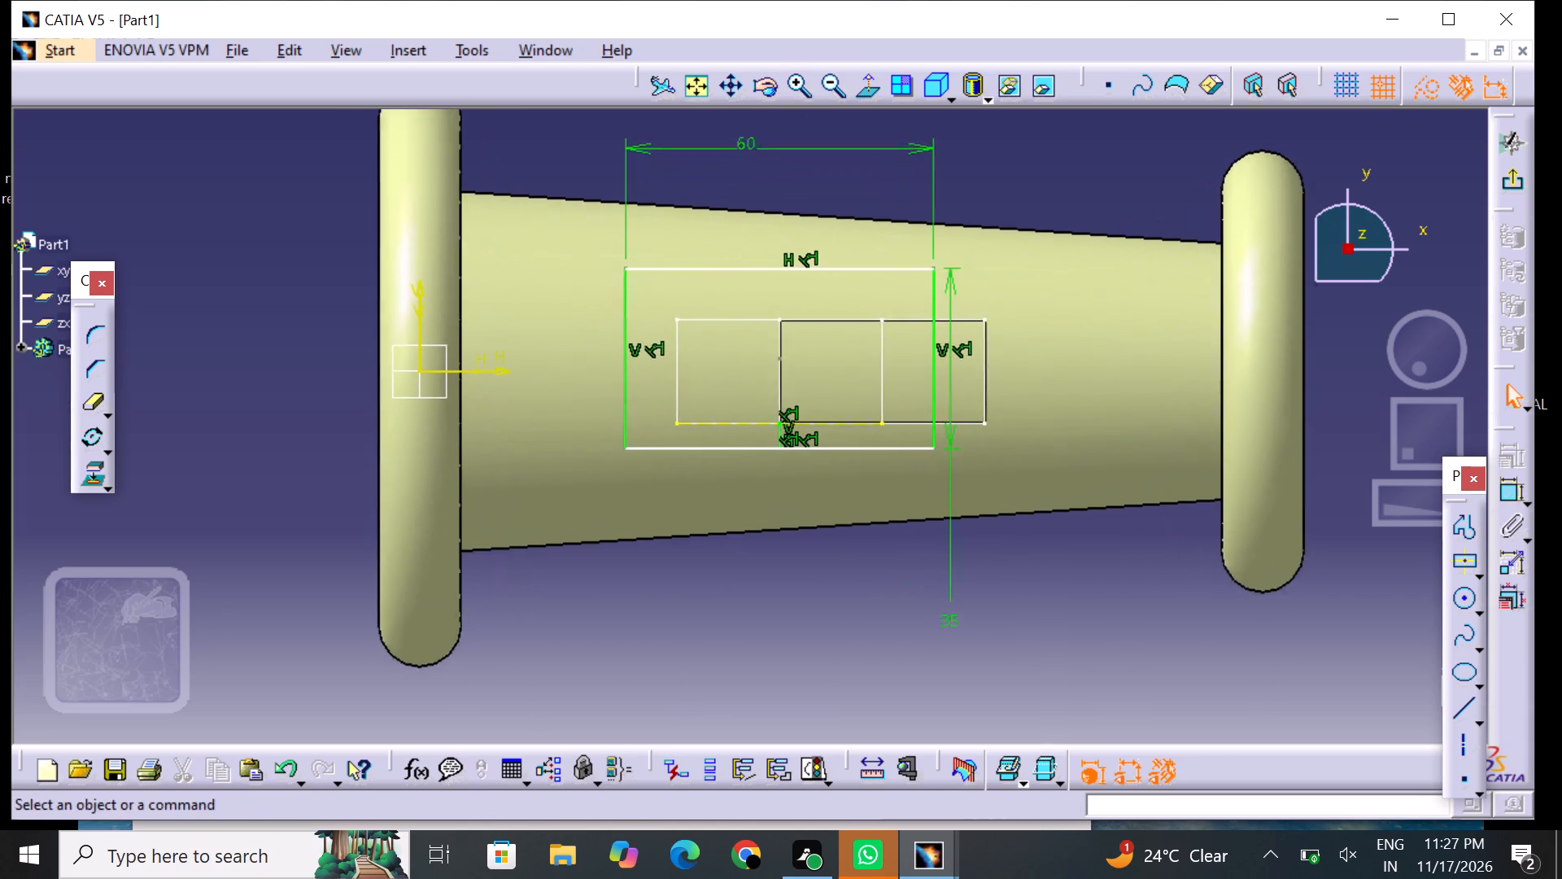
pyautogui.click(782, 434)
pyautogui.rightClick(783, 434)
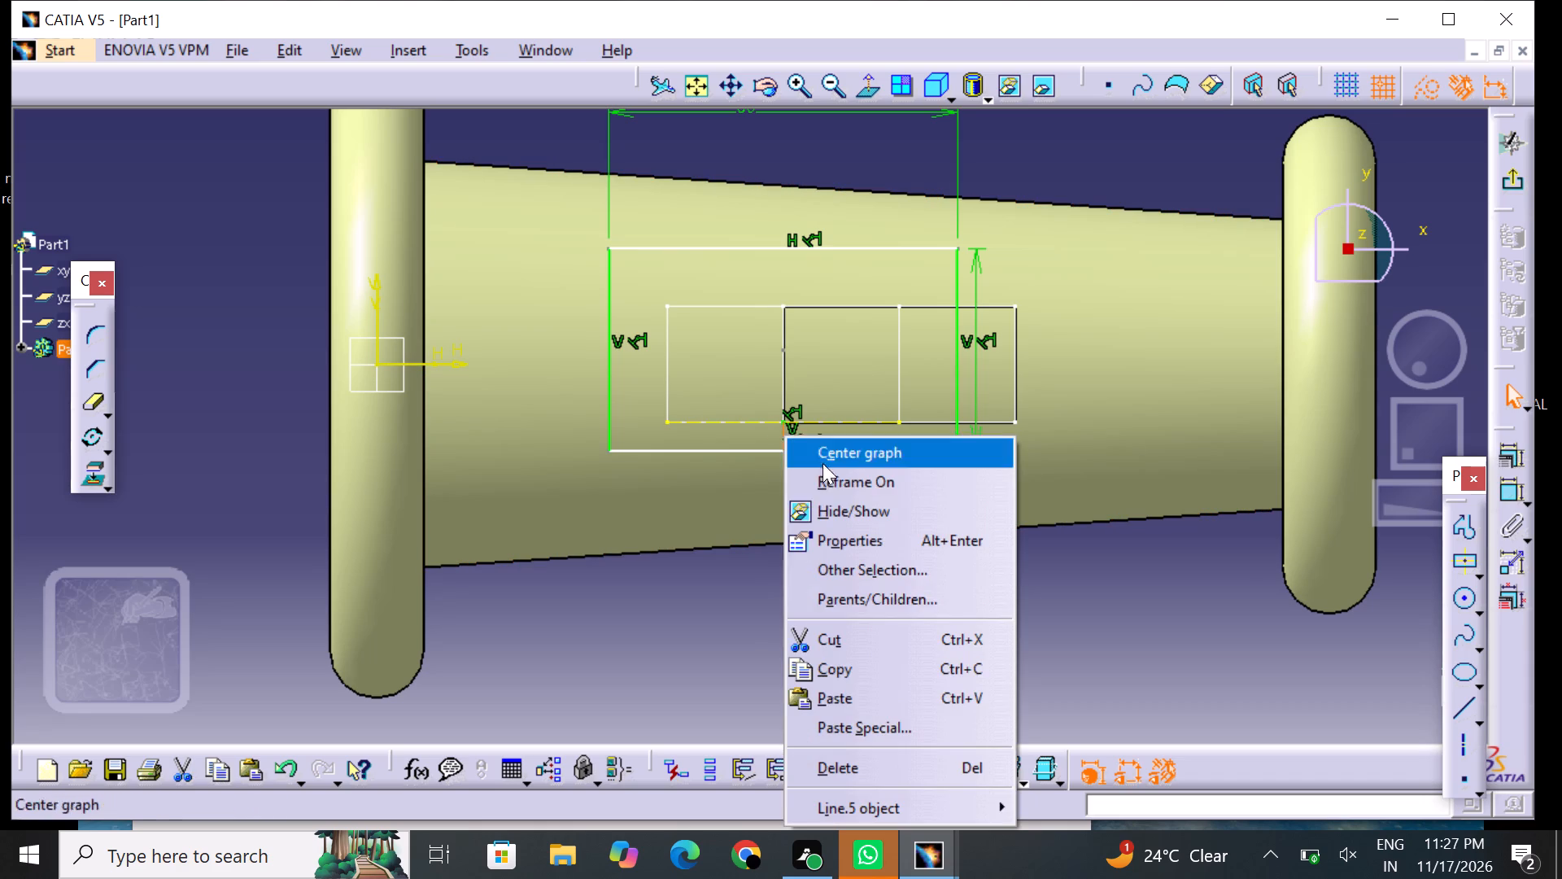
pyautogui.click(901, 764)
pyautogui.click(922, 639)
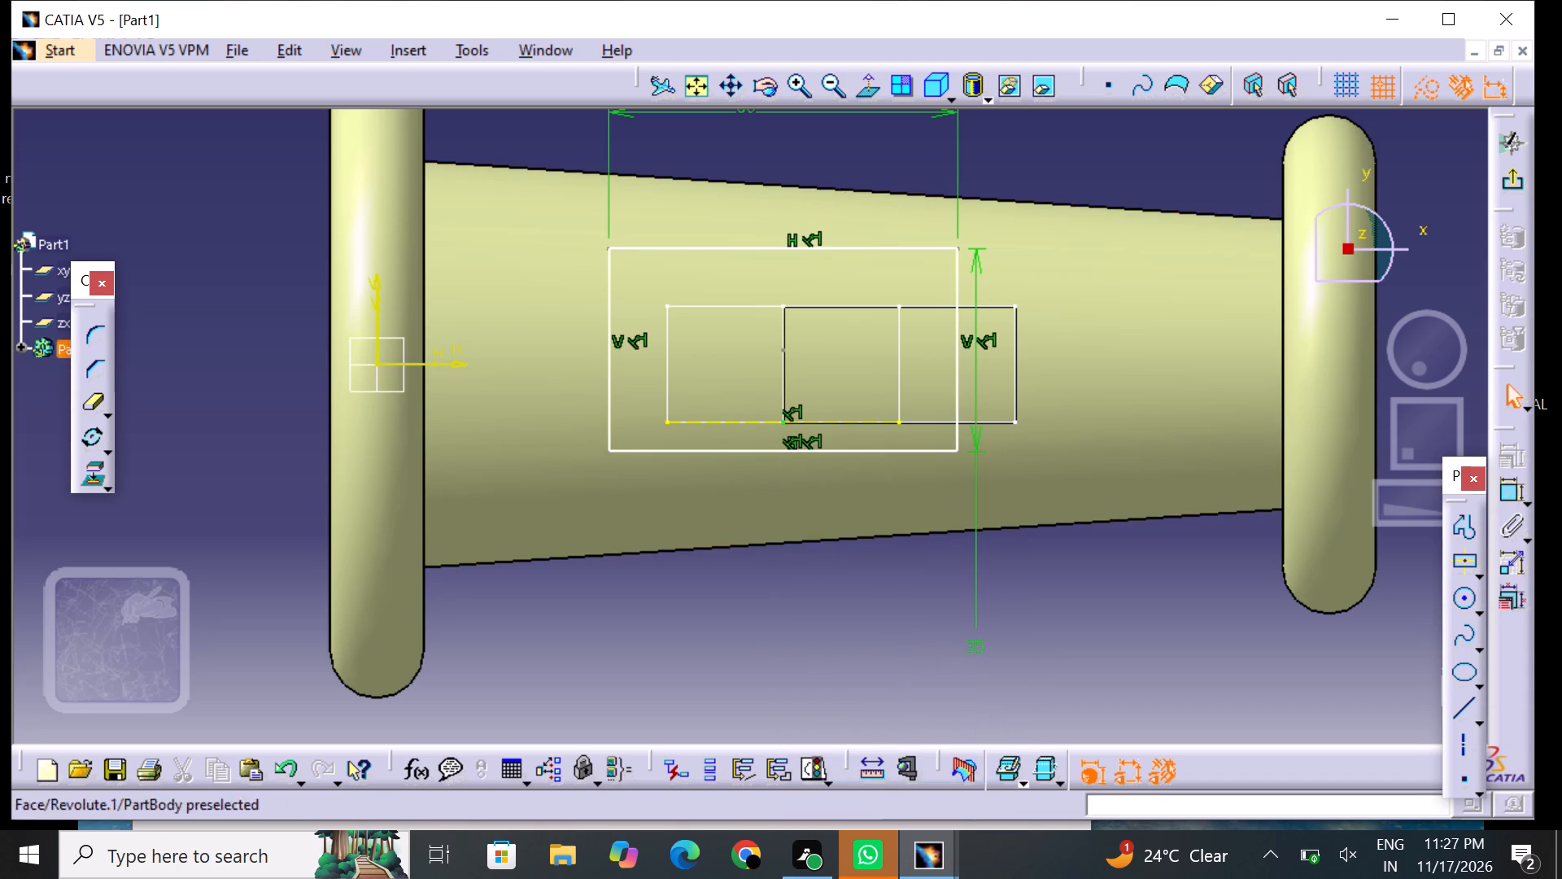
# Delete the leftover end point of the short line on the projected edge and exit the sketch.
pyautogui.click(784, 421)
pyautogui.rightClick(784, 421)
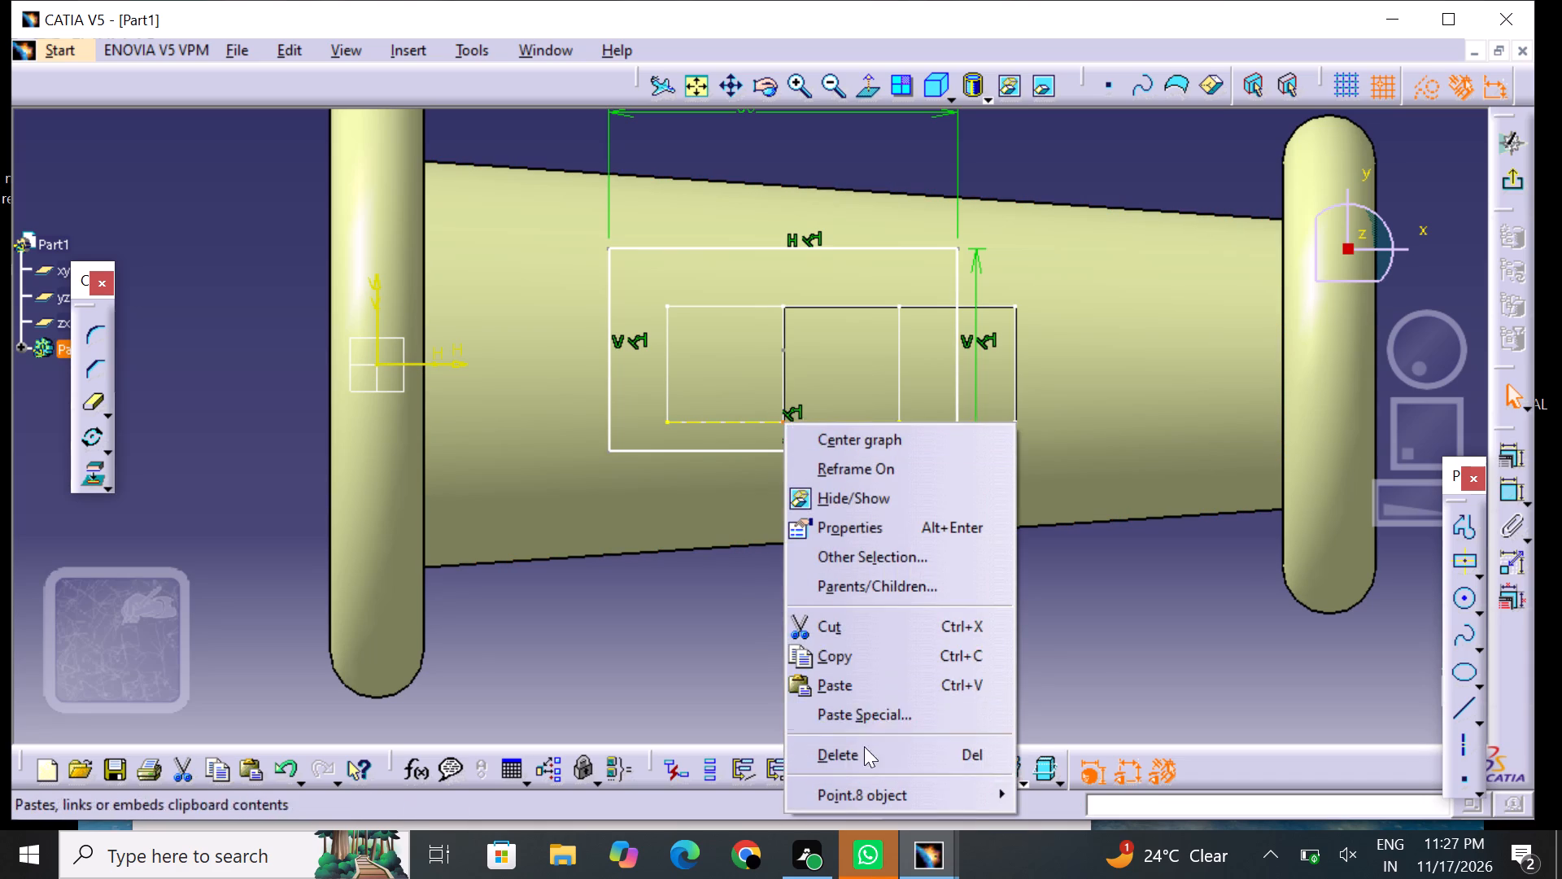
pyautogui.click(867, 757)
pyautogui.click(881, 601)
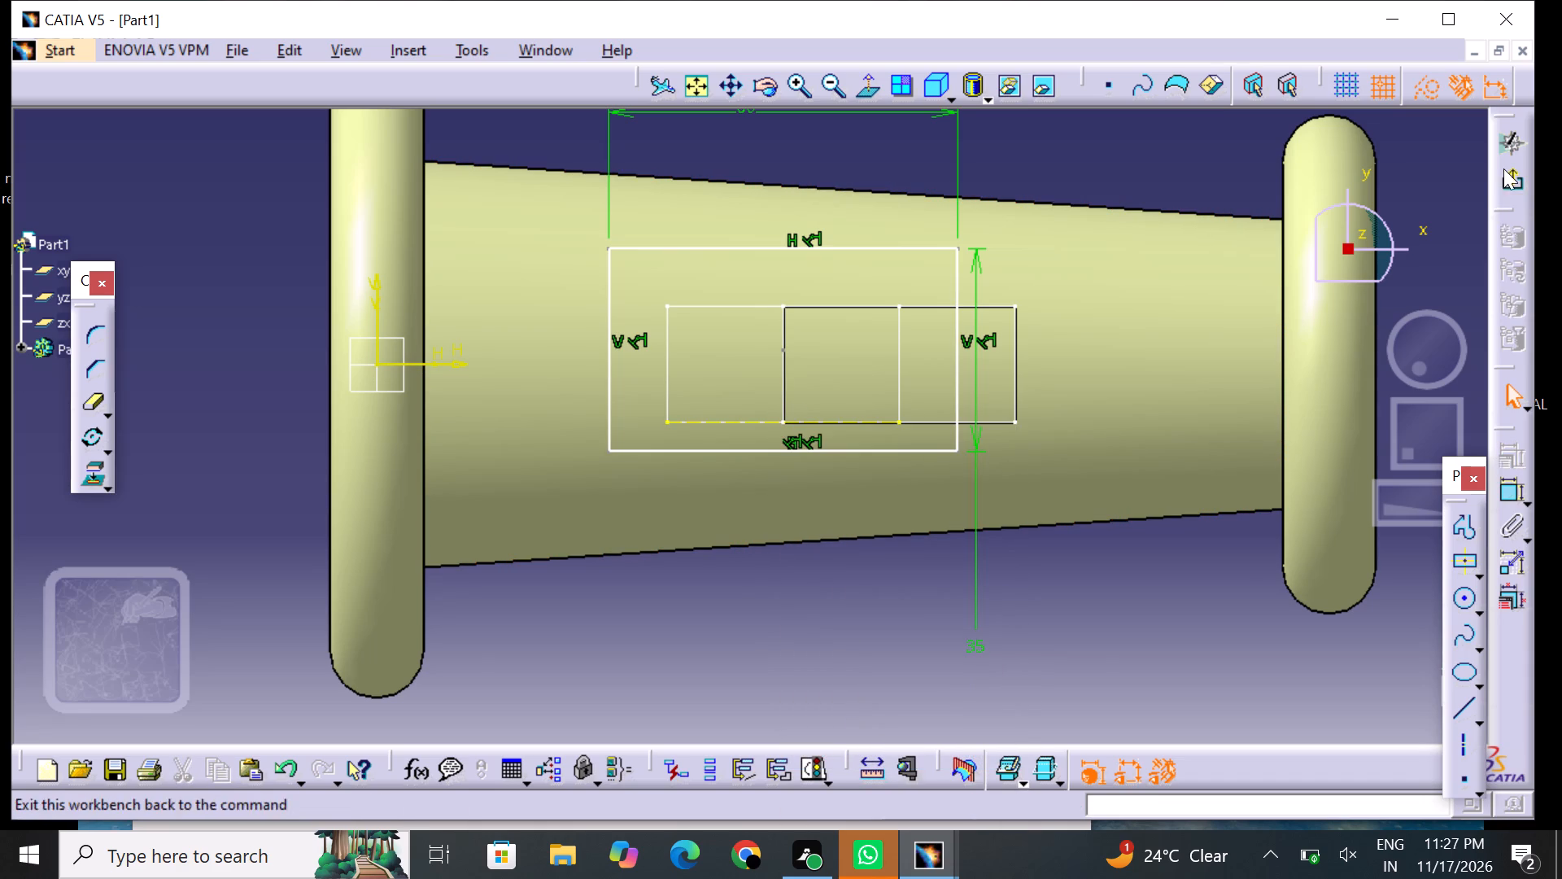
pyautogui.moveTo(1503, 168); pyautogui.dragTo(1501, 181)
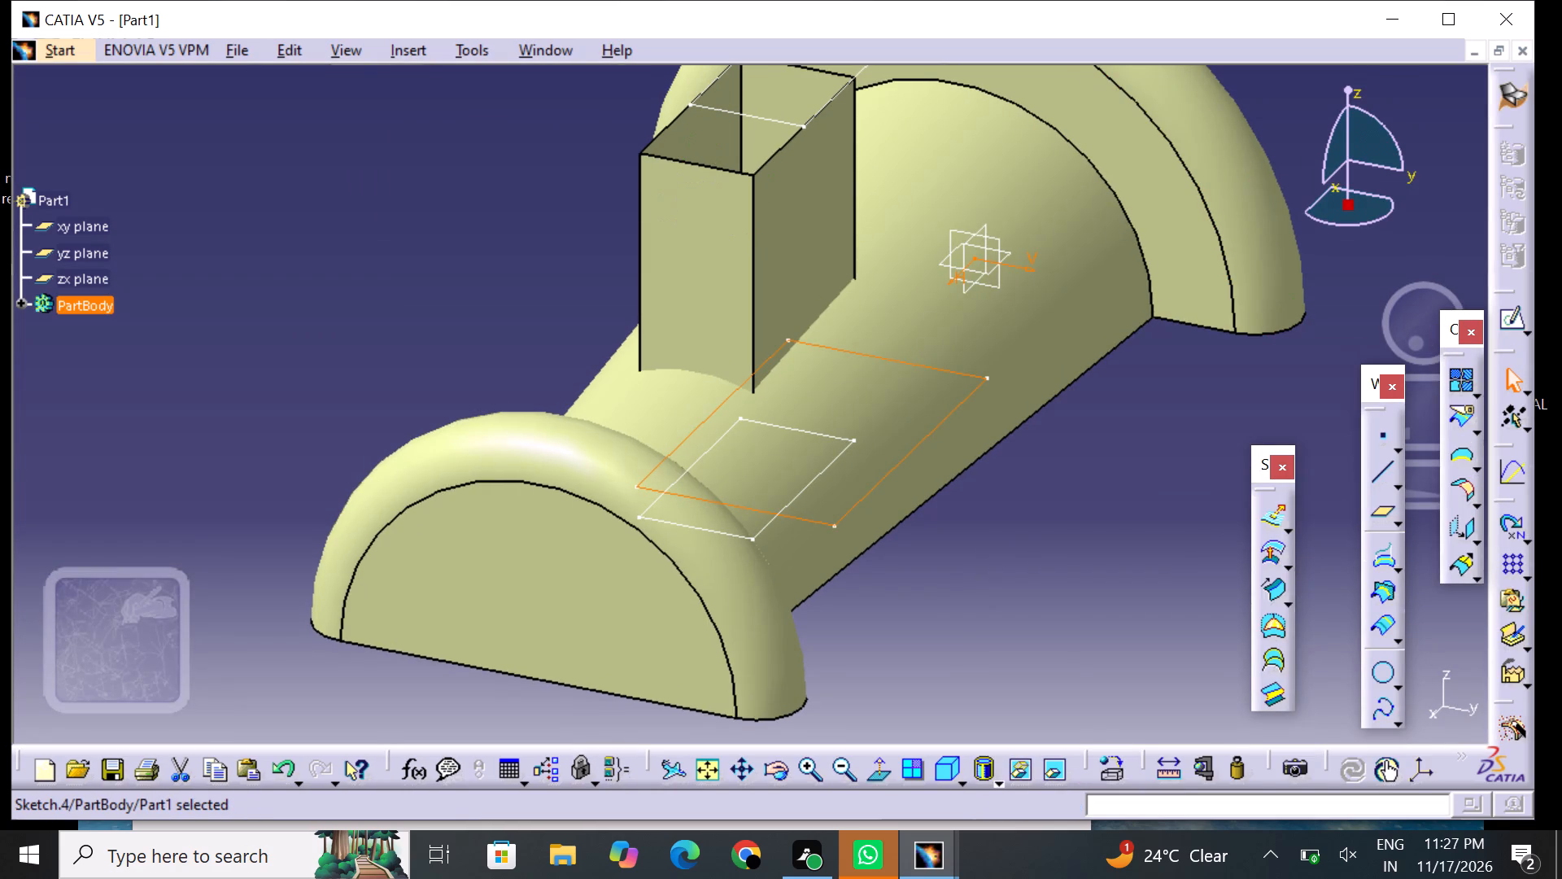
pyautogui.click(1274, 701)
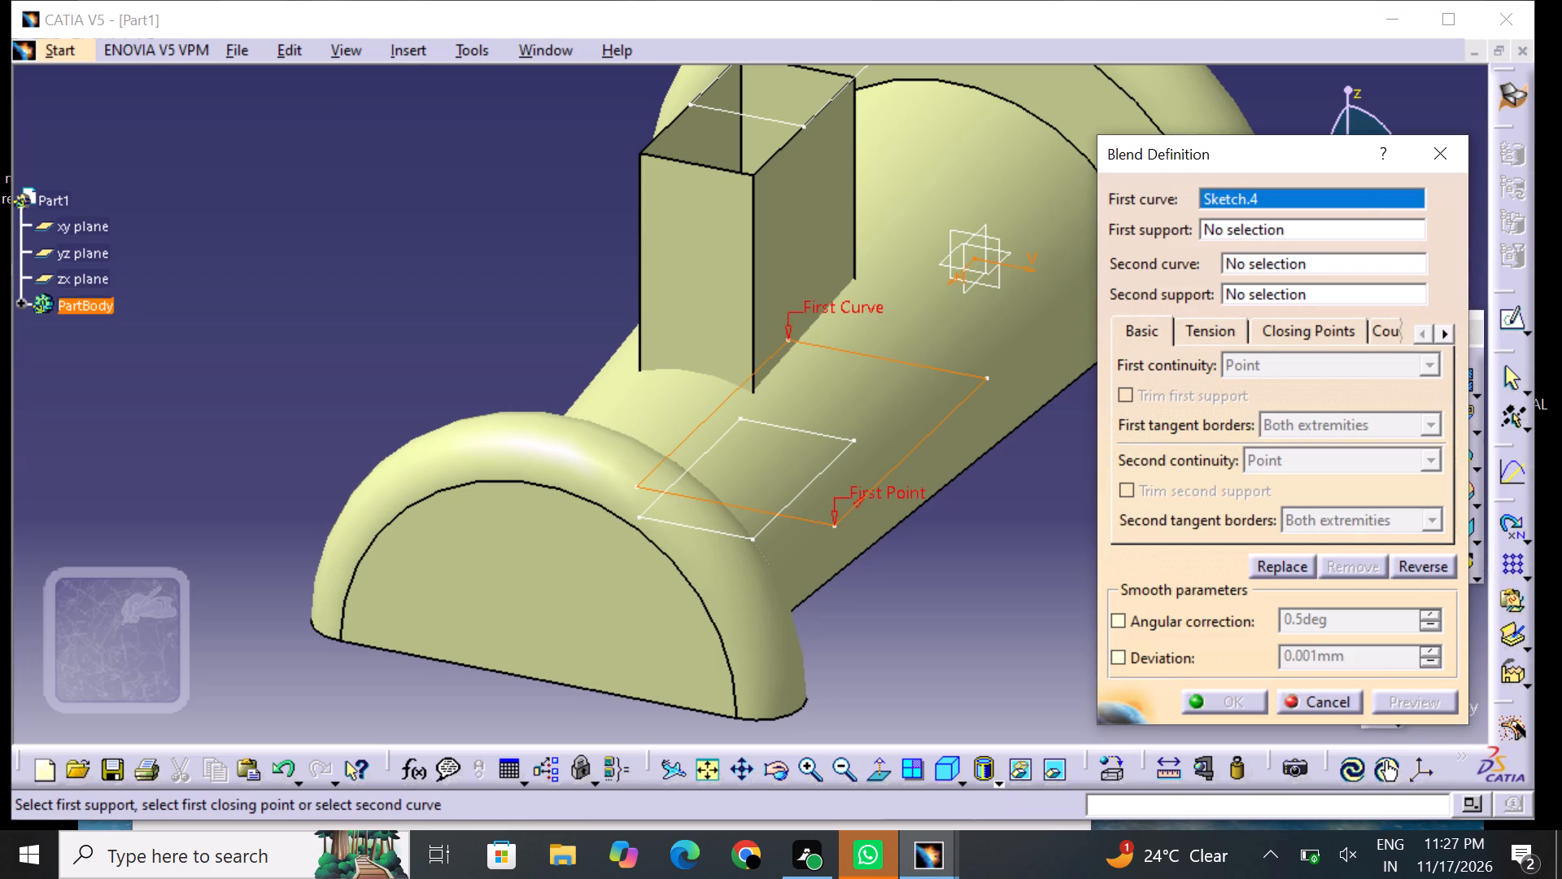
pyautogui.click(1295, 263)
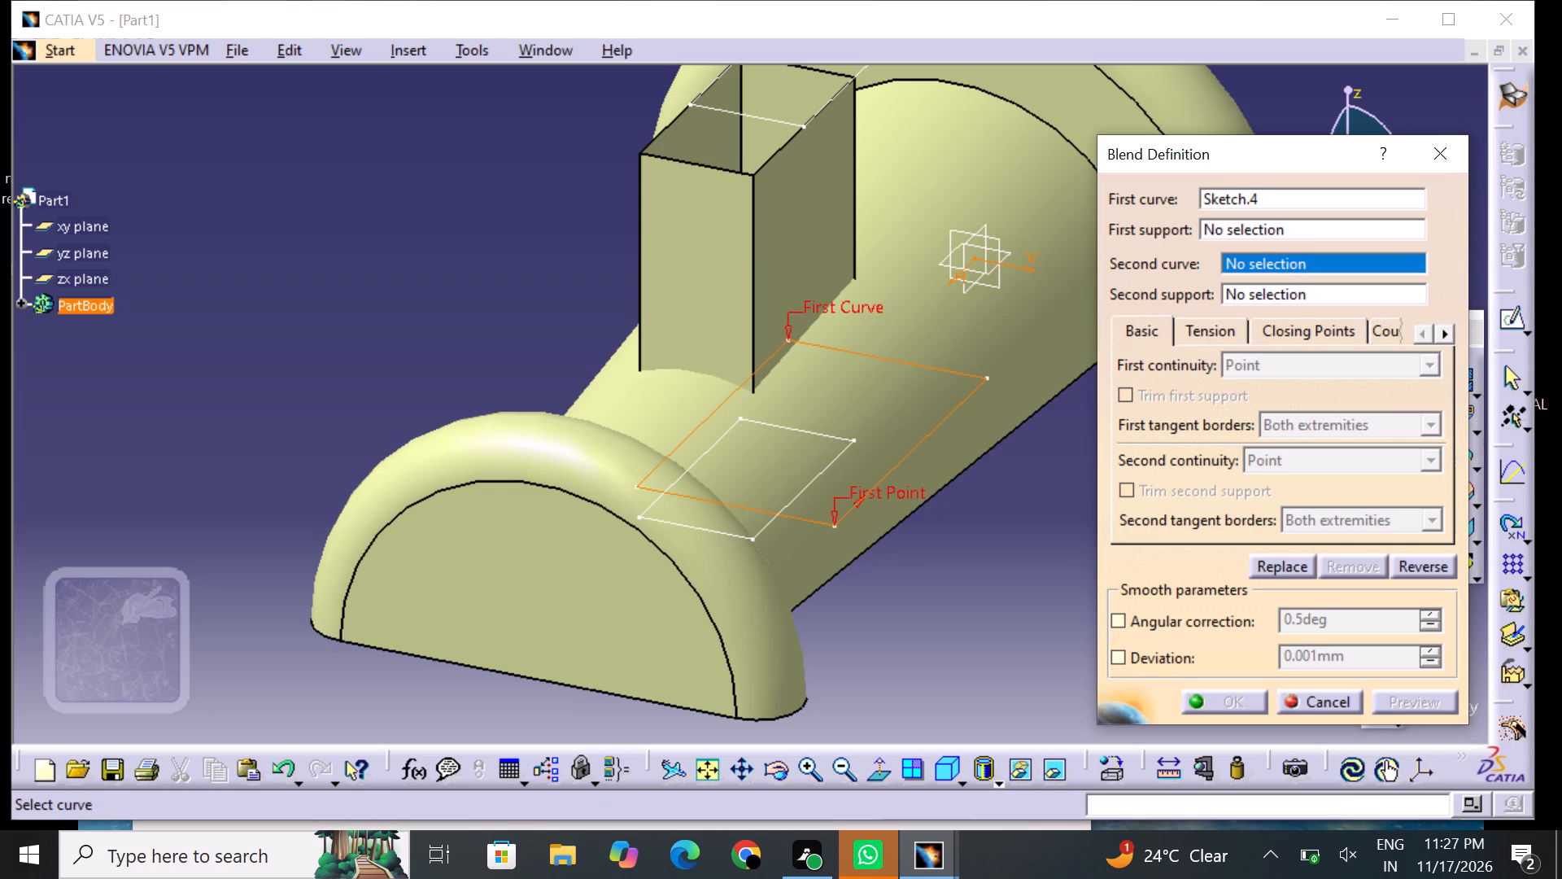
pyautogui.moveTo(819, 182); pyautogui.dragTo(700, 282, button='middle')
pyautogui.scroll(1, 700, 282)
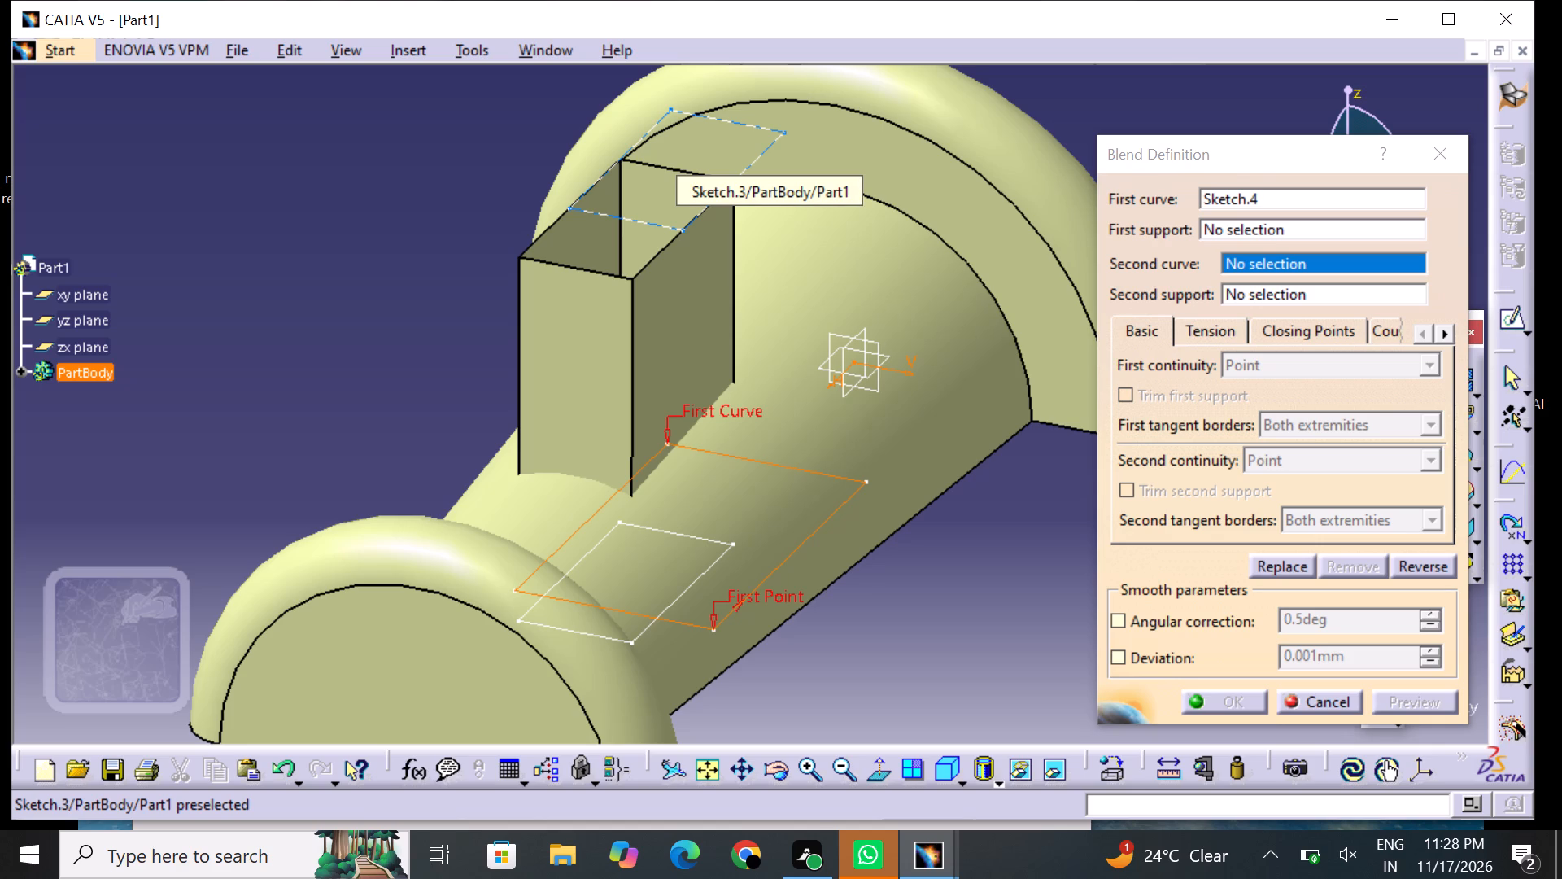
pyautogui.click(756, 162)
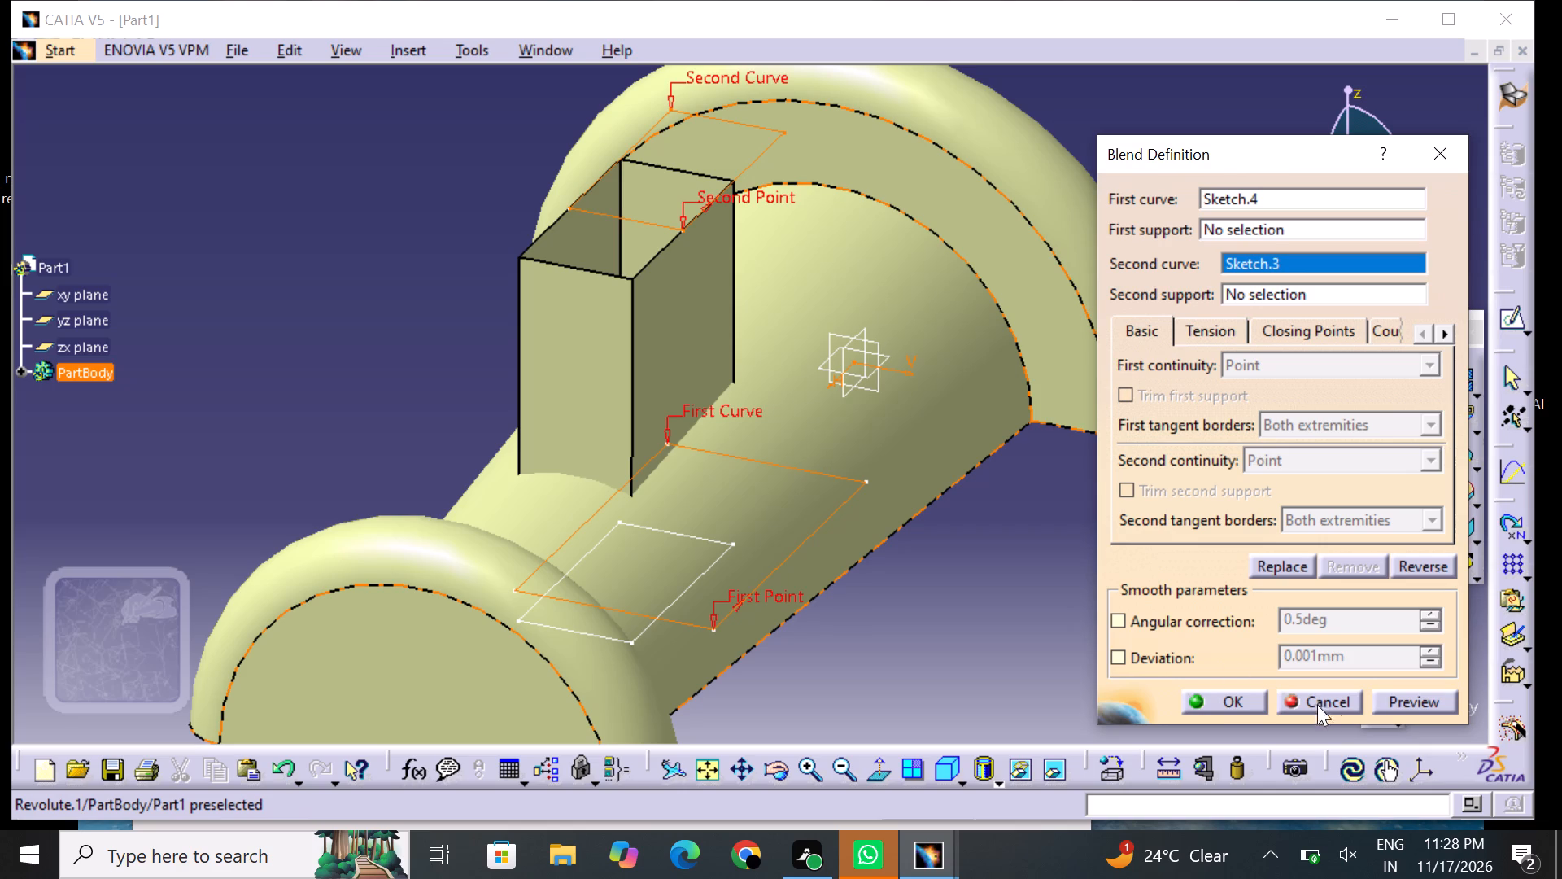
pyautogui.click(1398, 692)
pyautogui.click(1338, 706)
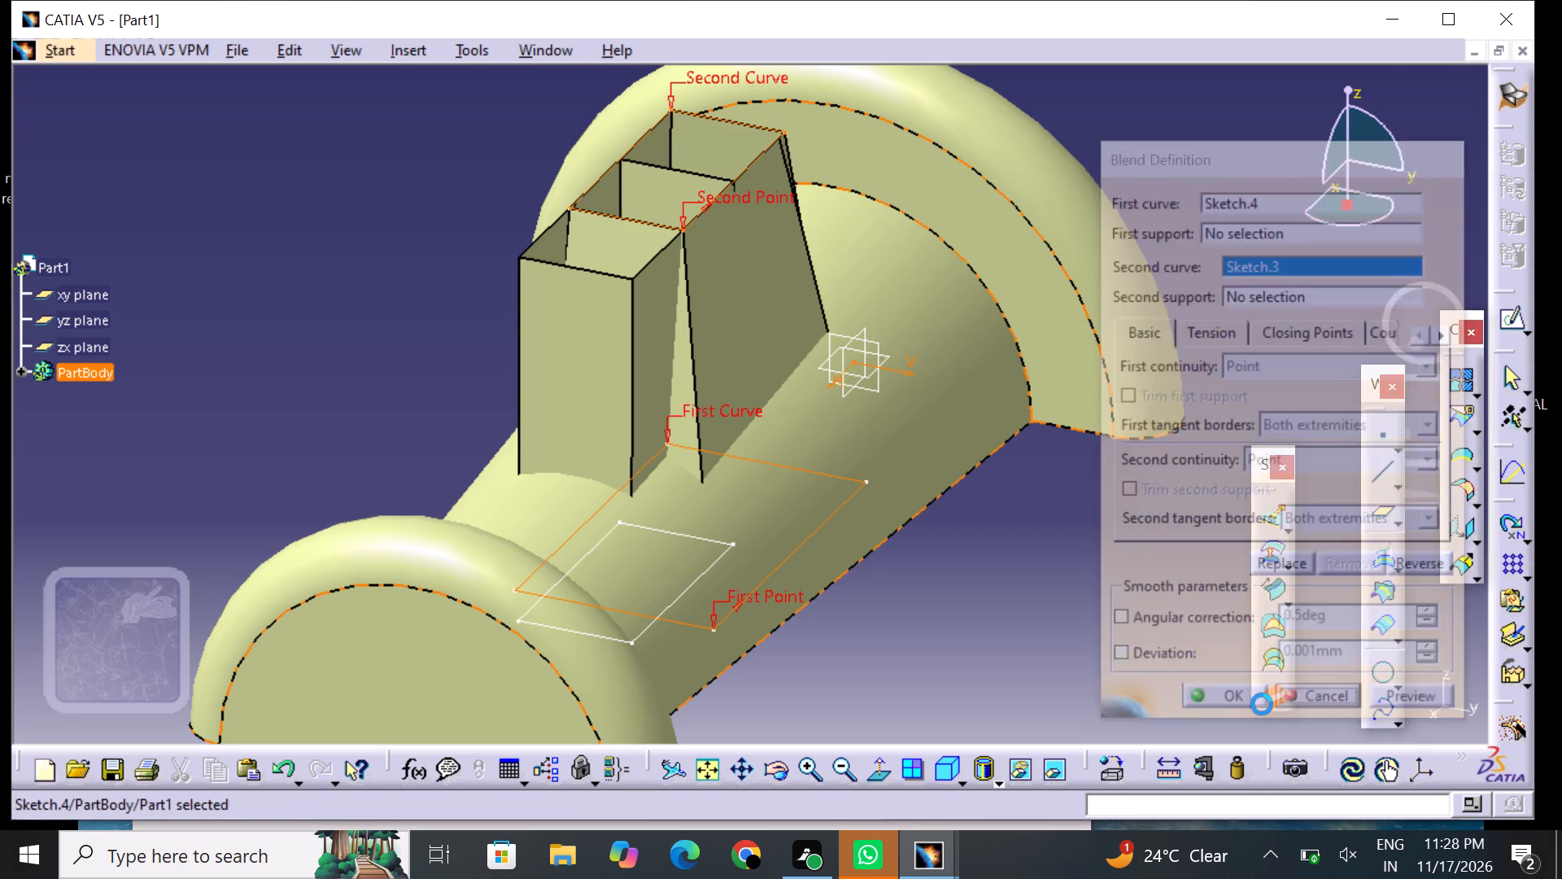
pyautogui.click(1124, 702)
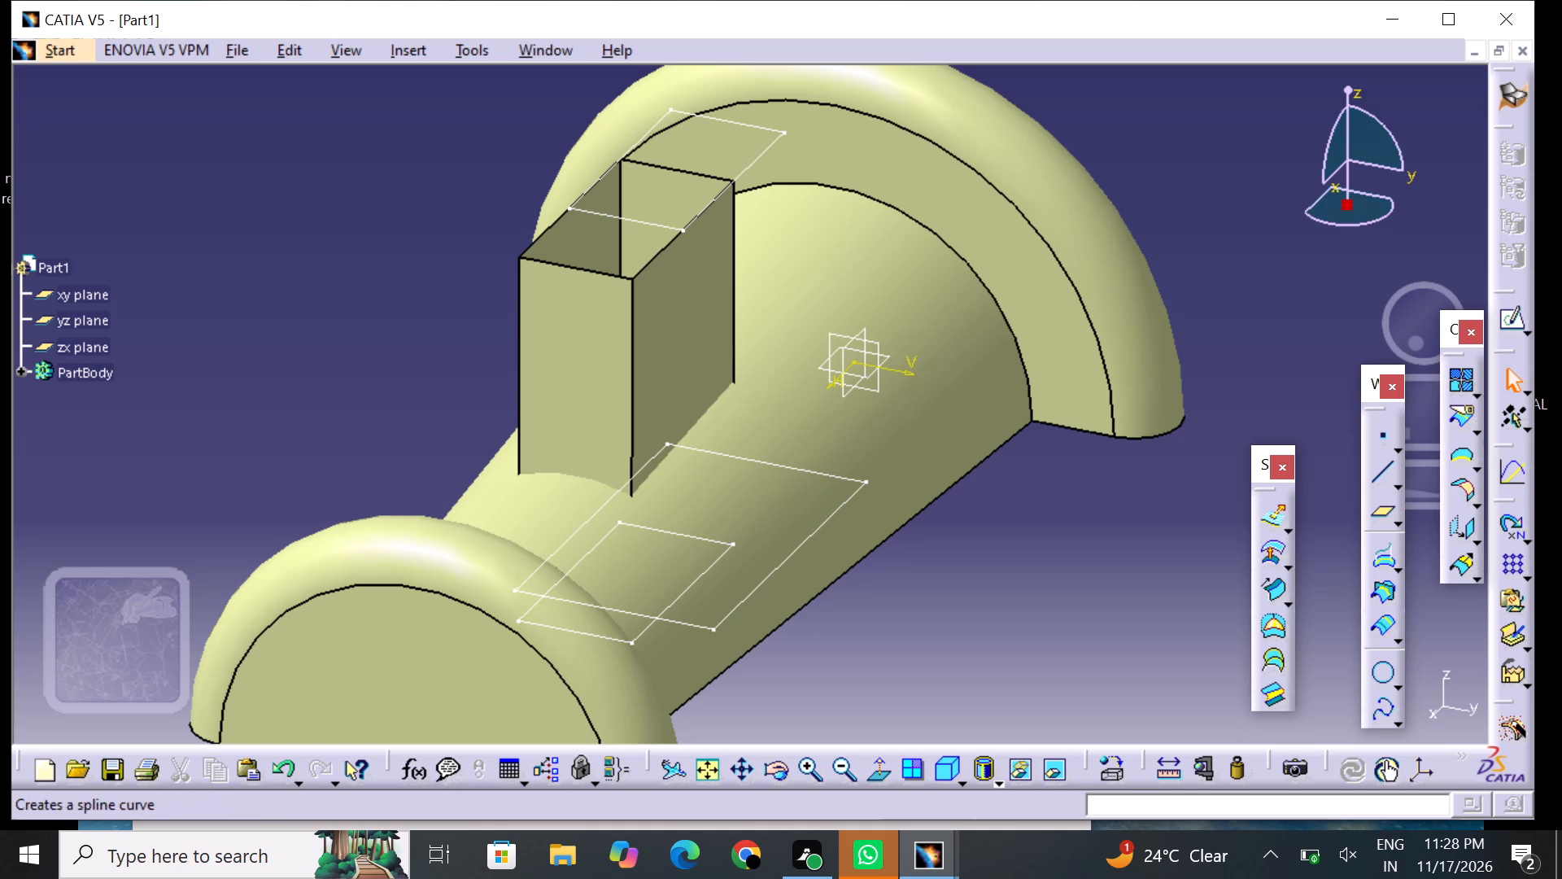
# Define a Multi-Sections Surface from the 60 by 35 mm rectangle to the rectangle on the offset plane, and preview it.
pyautogui.click(1263, 666)
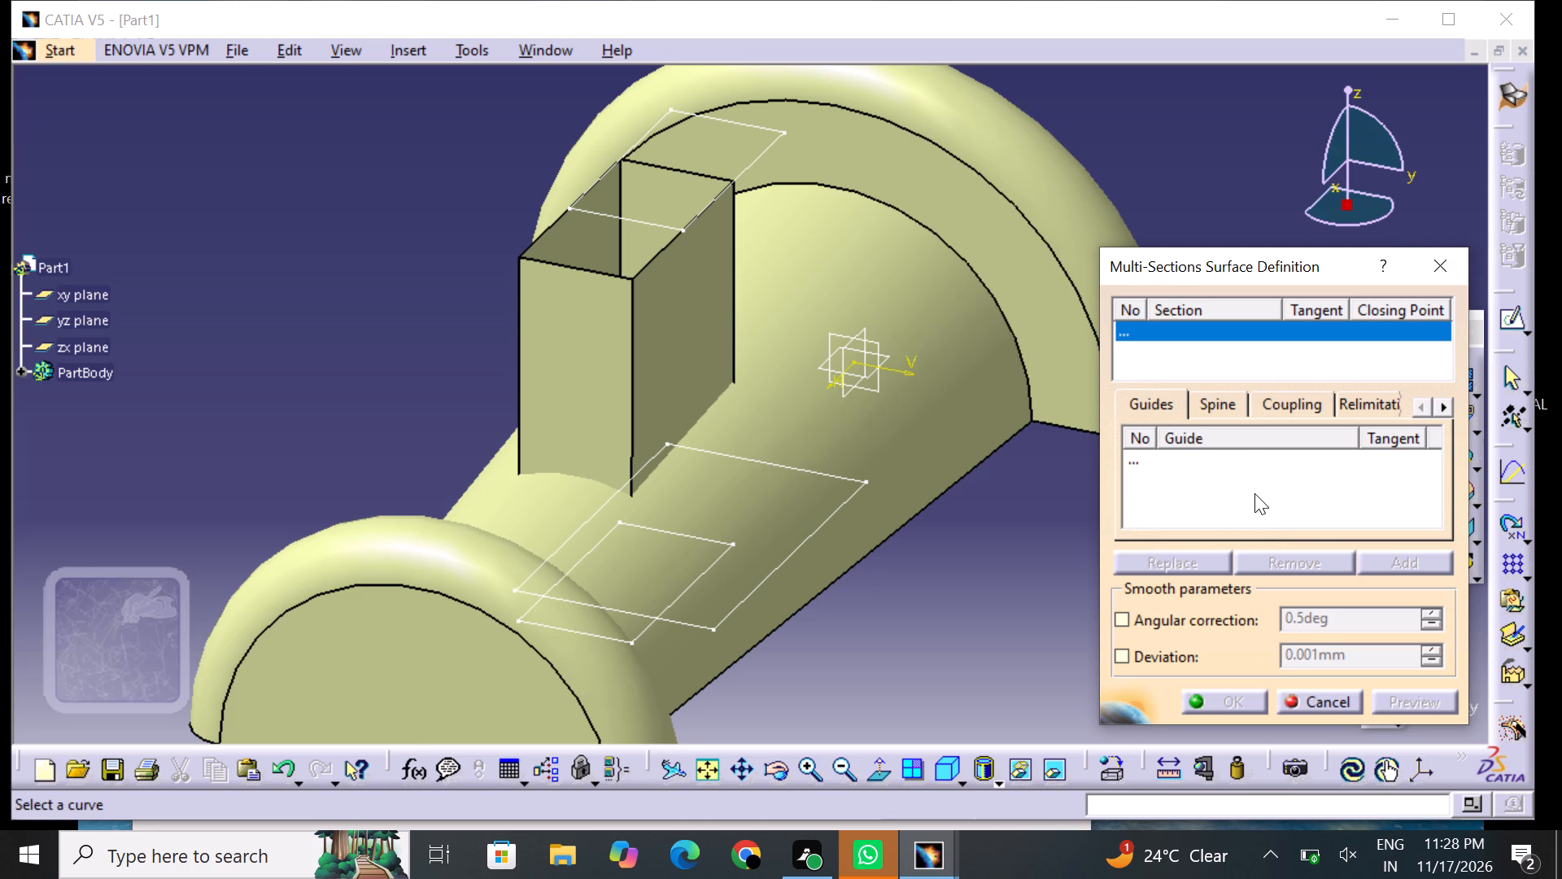
pyautogui.click(792, 562)
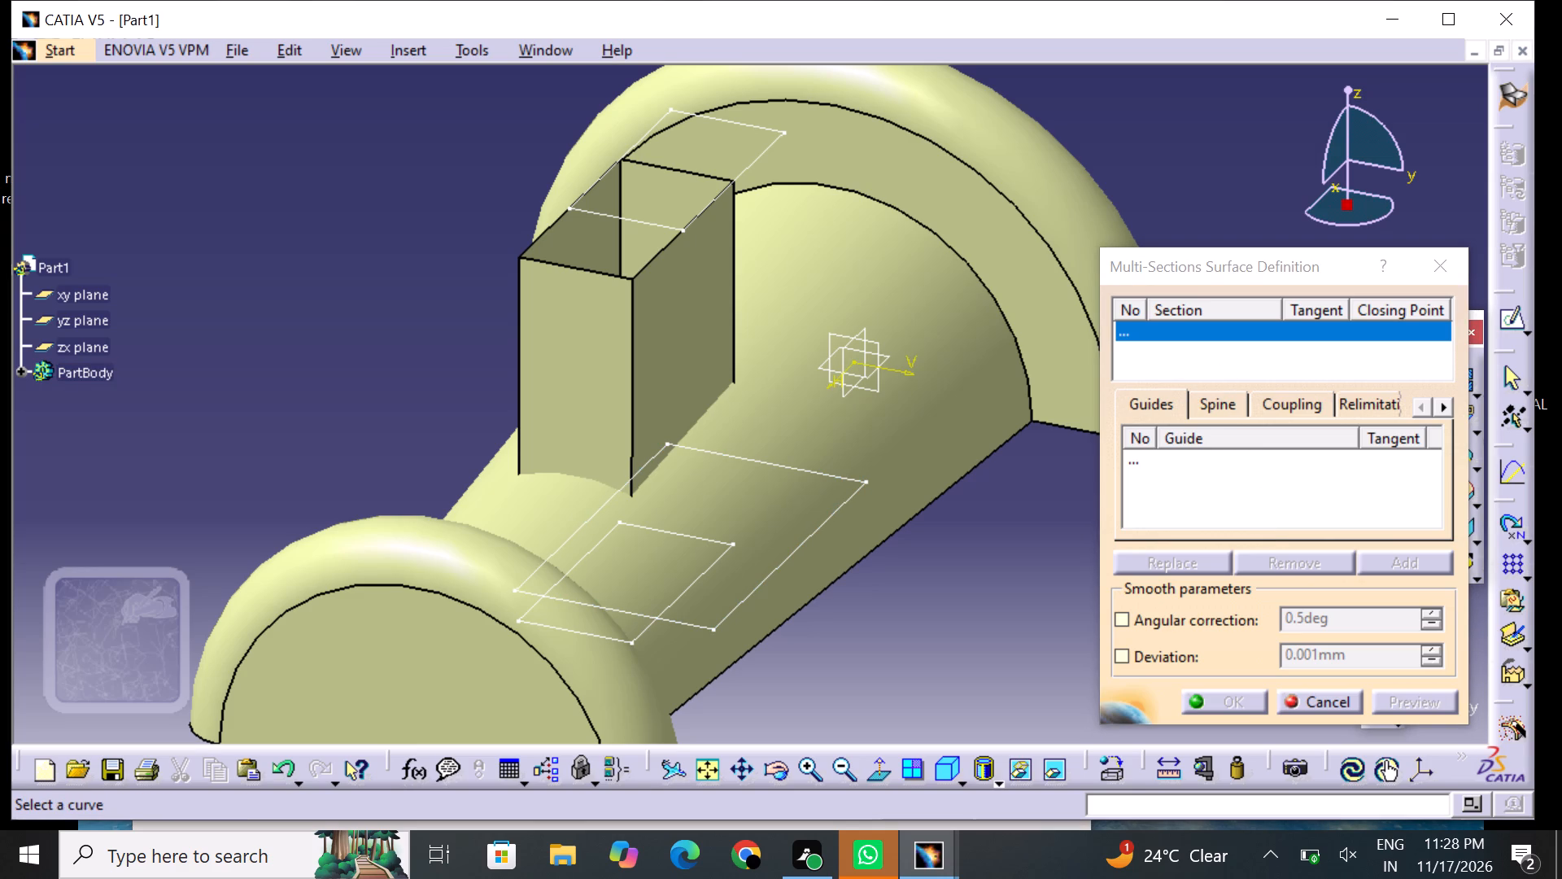
pyautogui.click(833, 515)
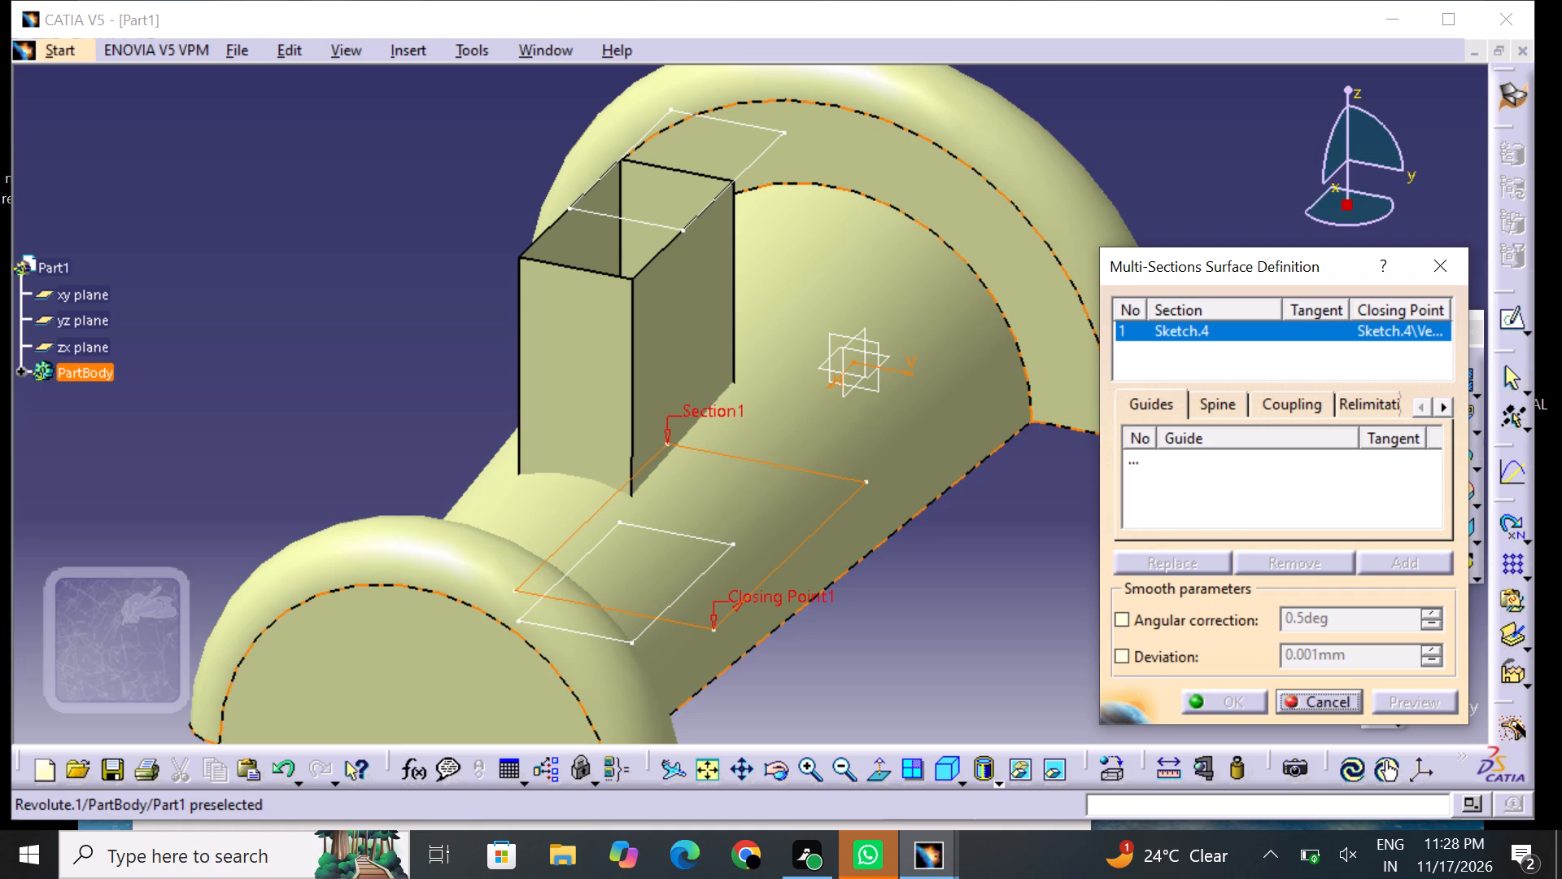
pyautogui.click(755, 157)
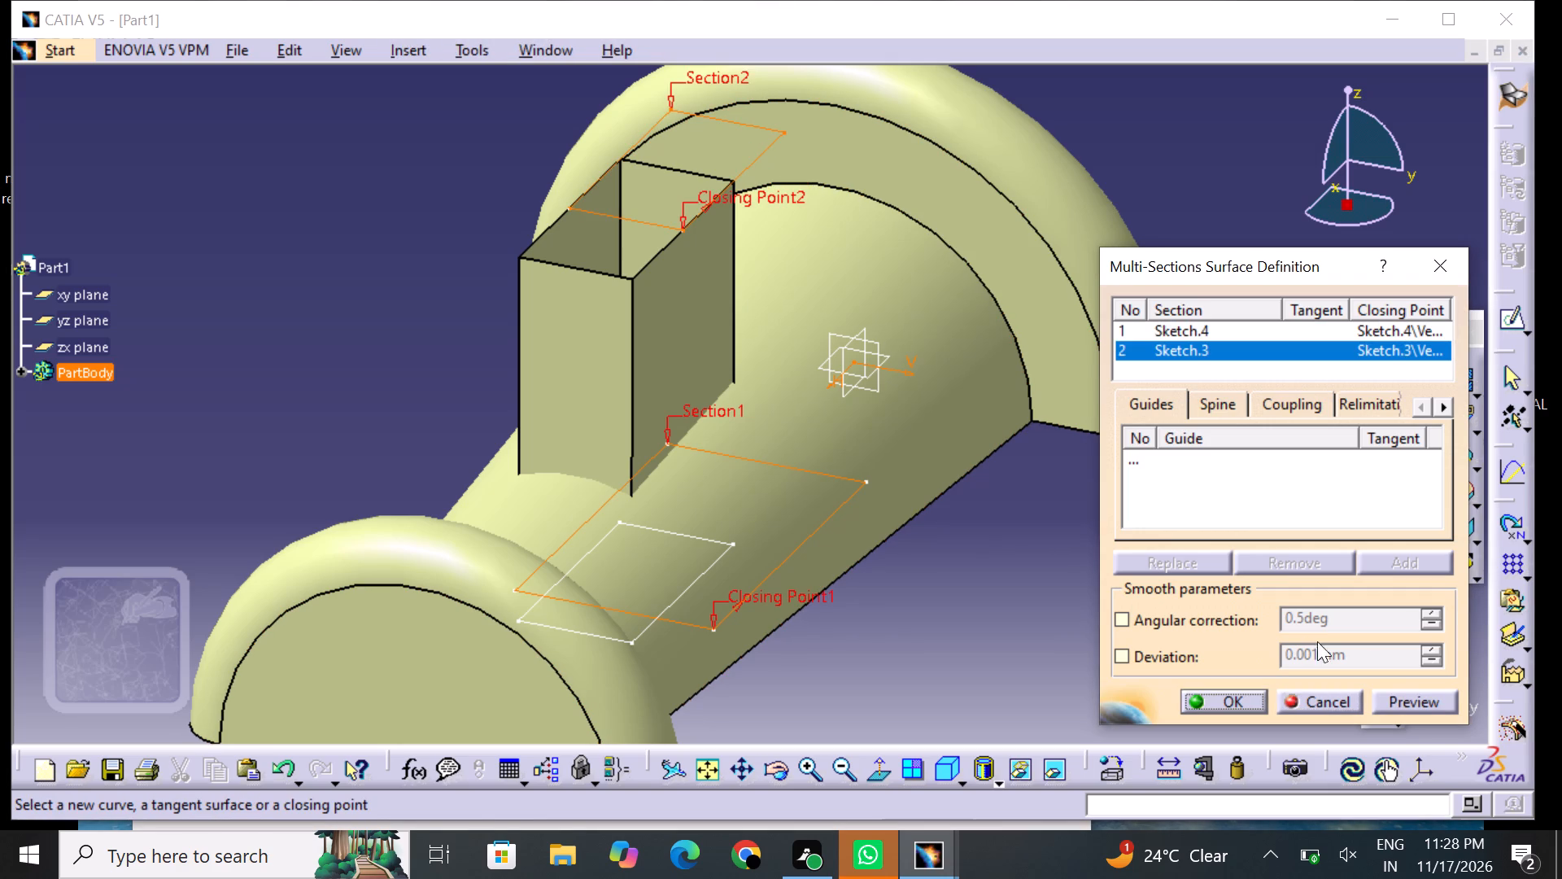
pyautogui.click(1402, 698)
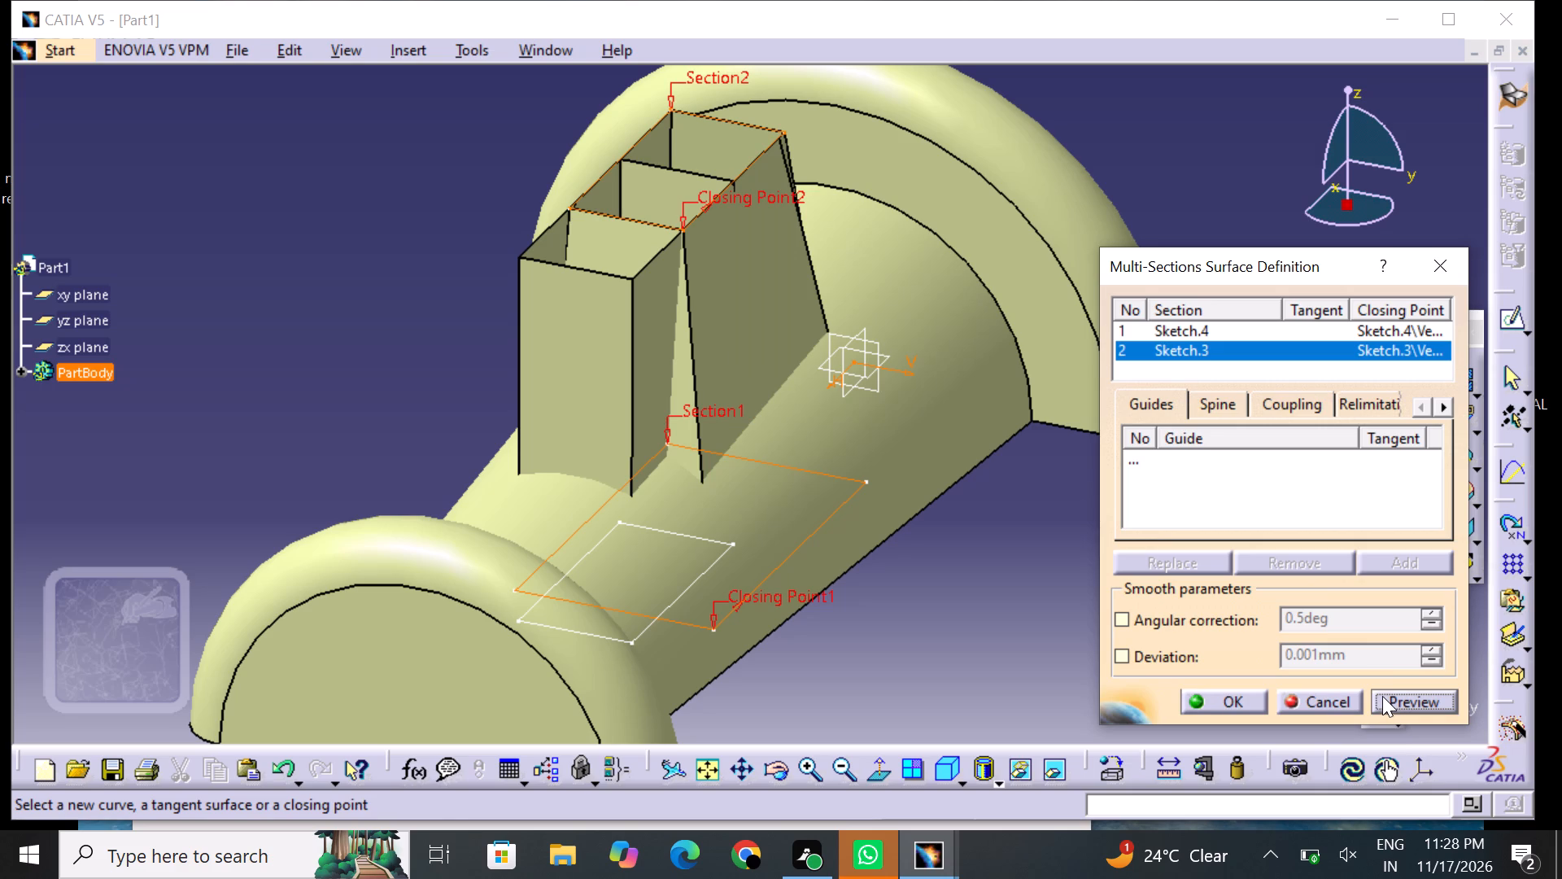
# Add four couplings joining the matching corners of the 60 by 35 mm rectangle and the offset-plane rectangle, and create the Multi-Sections Surface.
pyautogui.click(1299, 409)
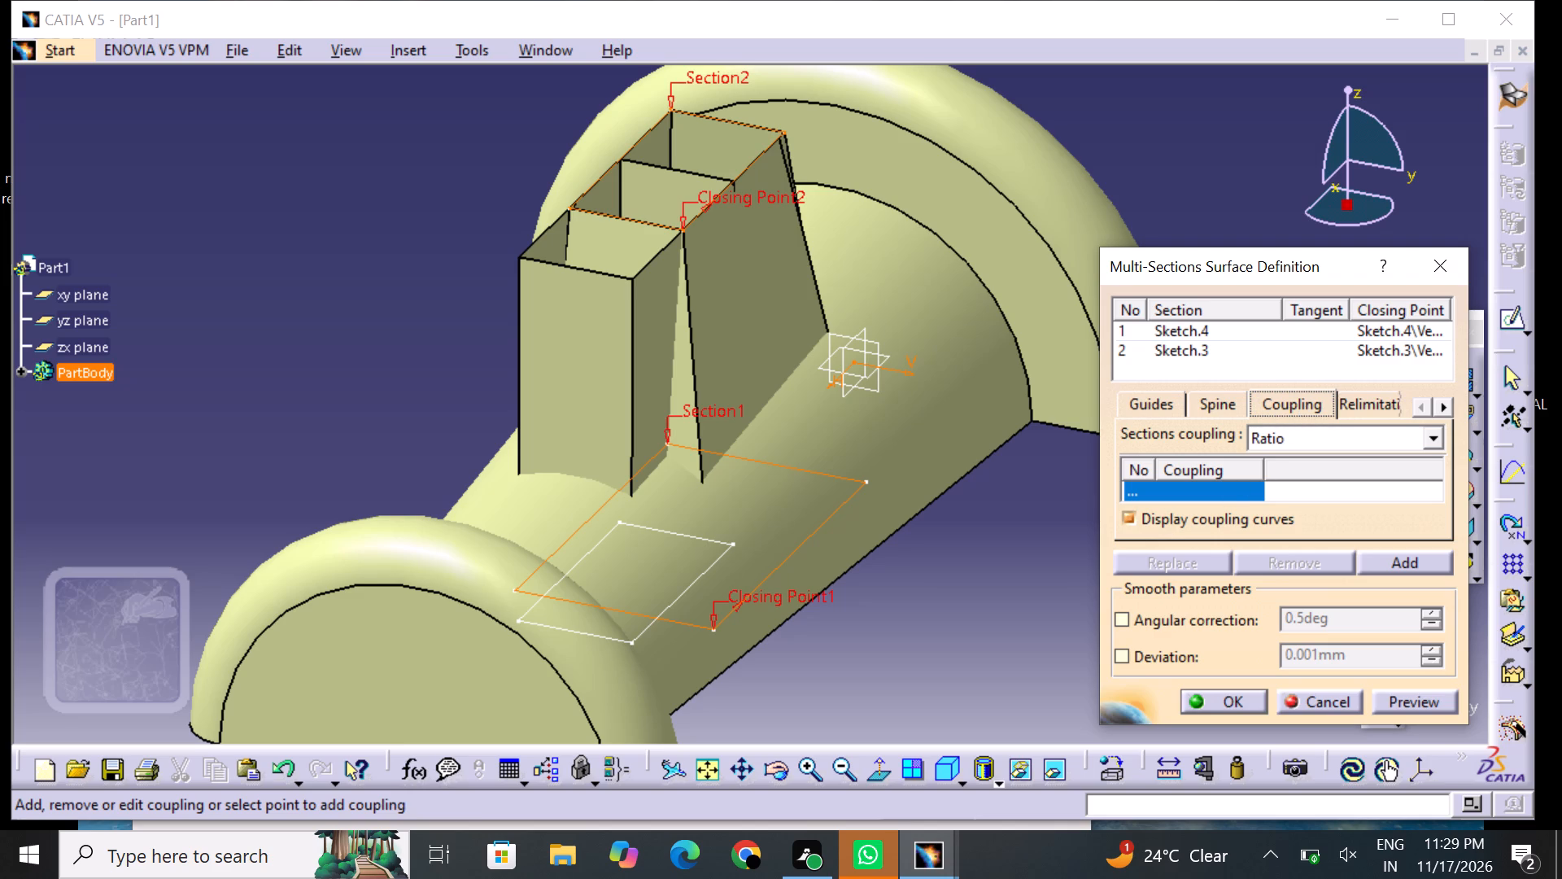
pyautogui.click(711, 631)
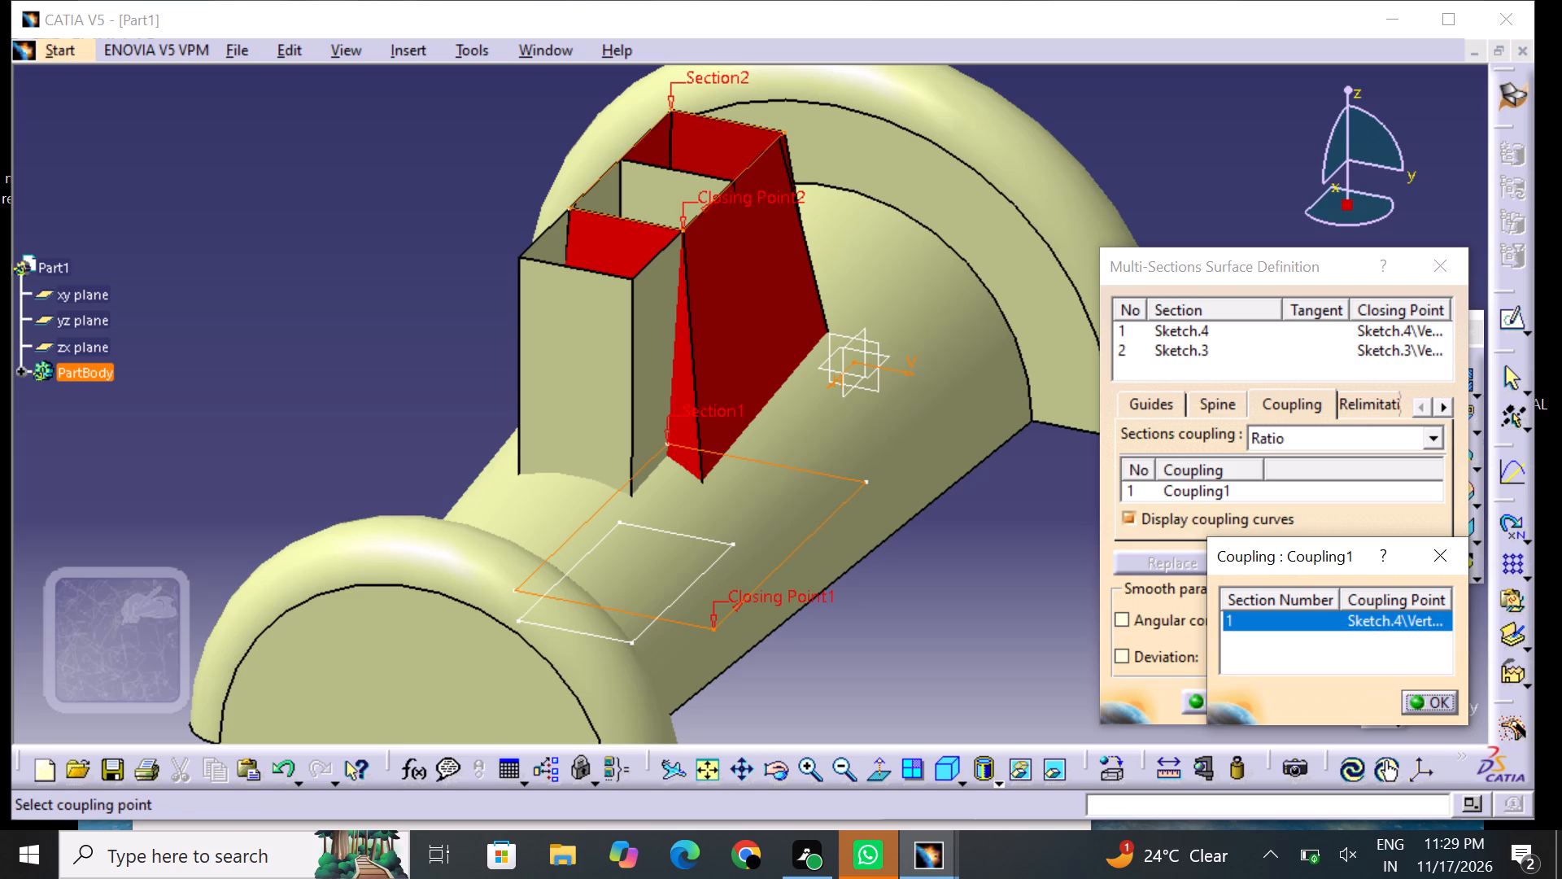
pyautogui.click(680, 229)
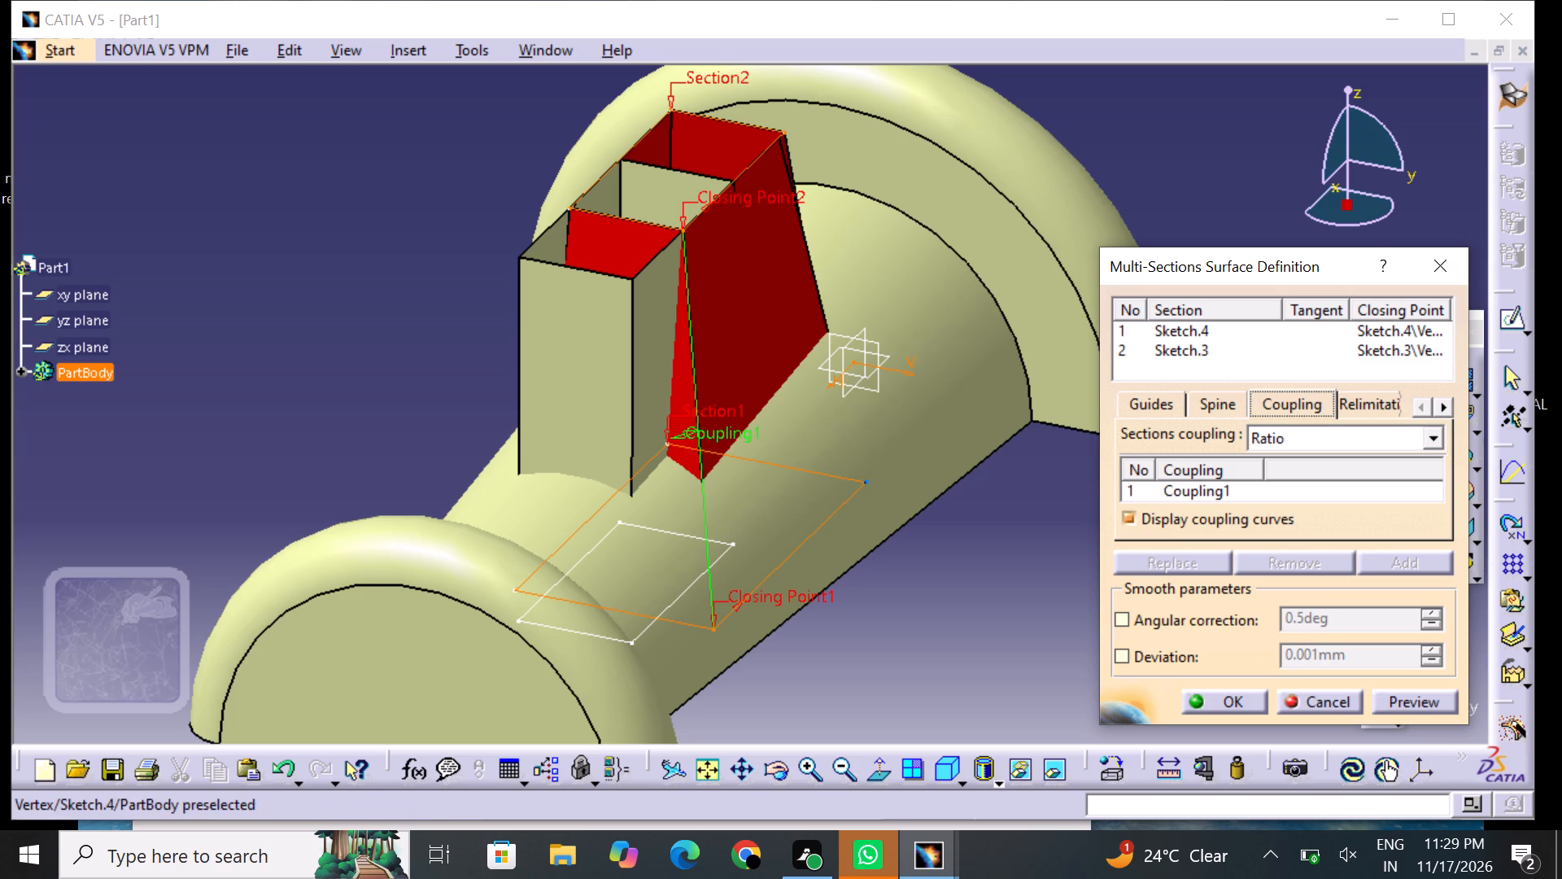
pyautogui.click(867, 483)
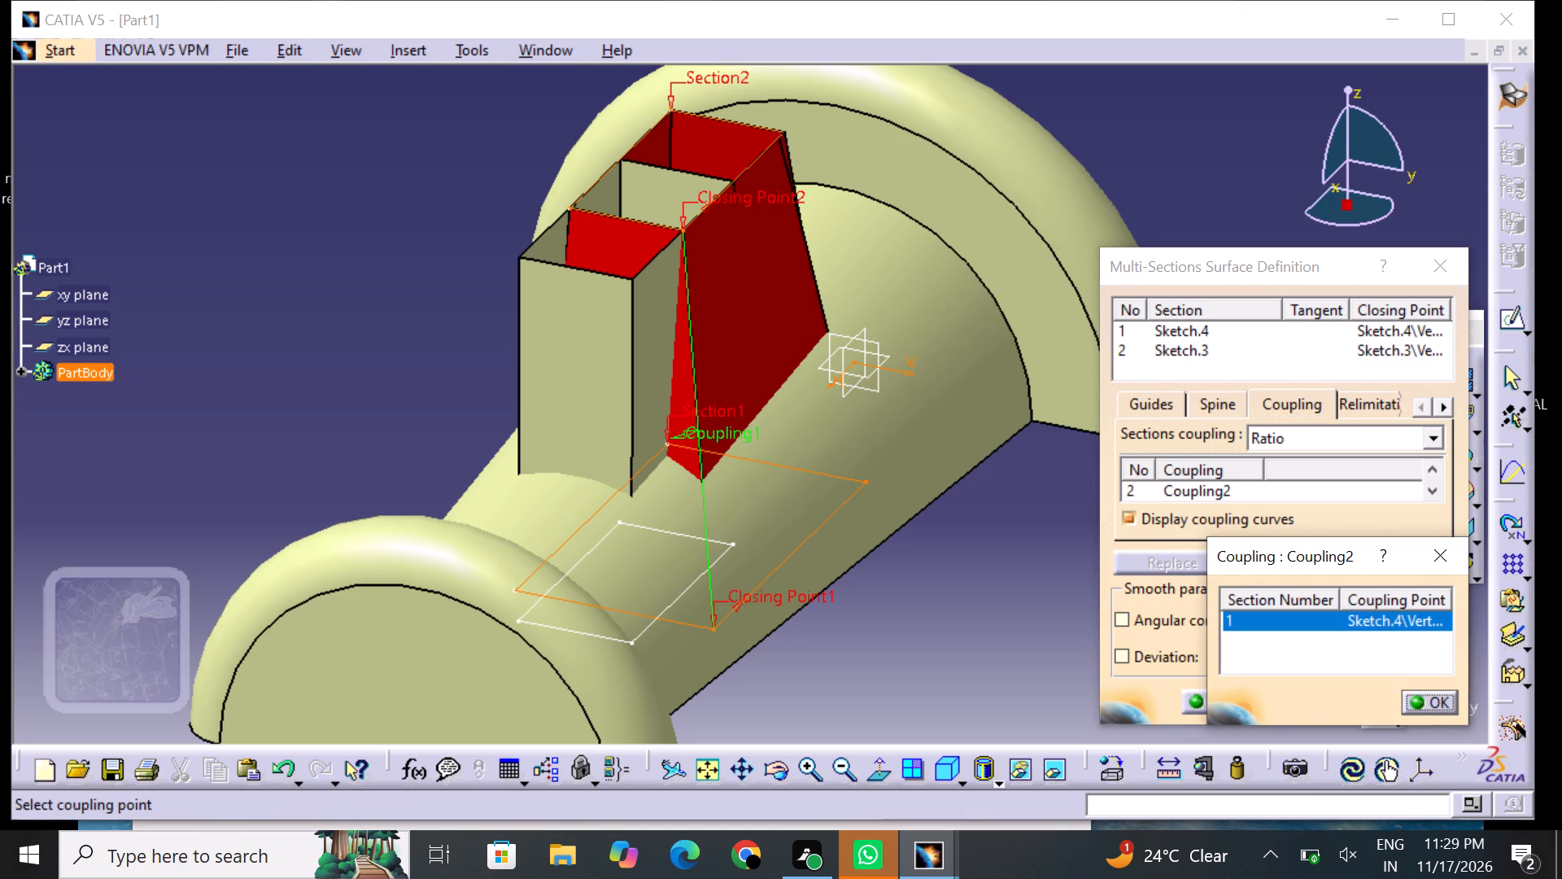
pyautogui.click(783, 136)
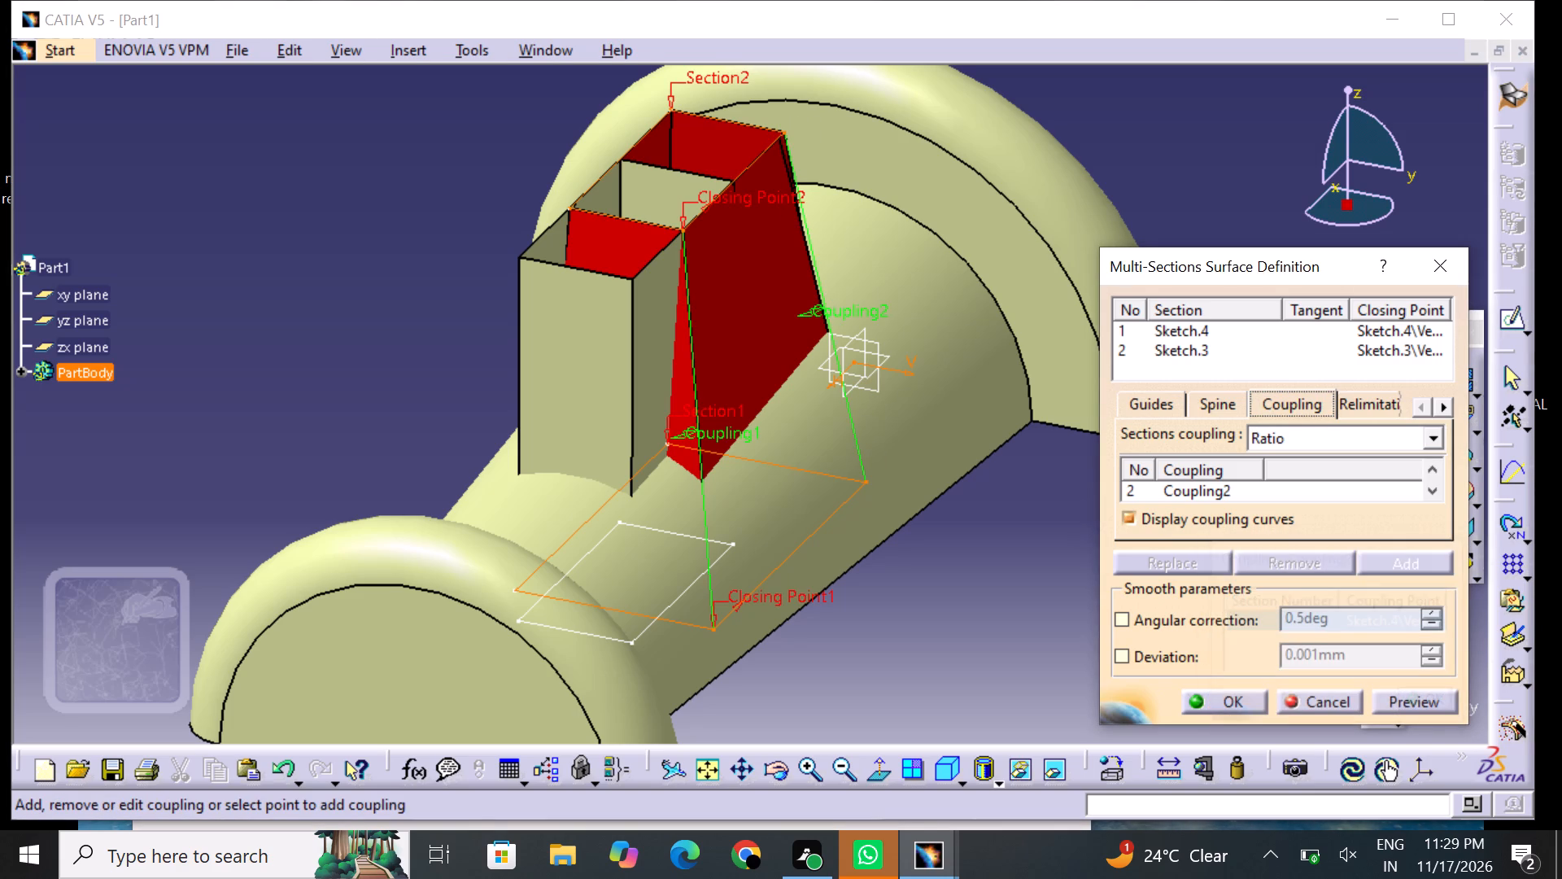
pyautogui.click(514, 590)
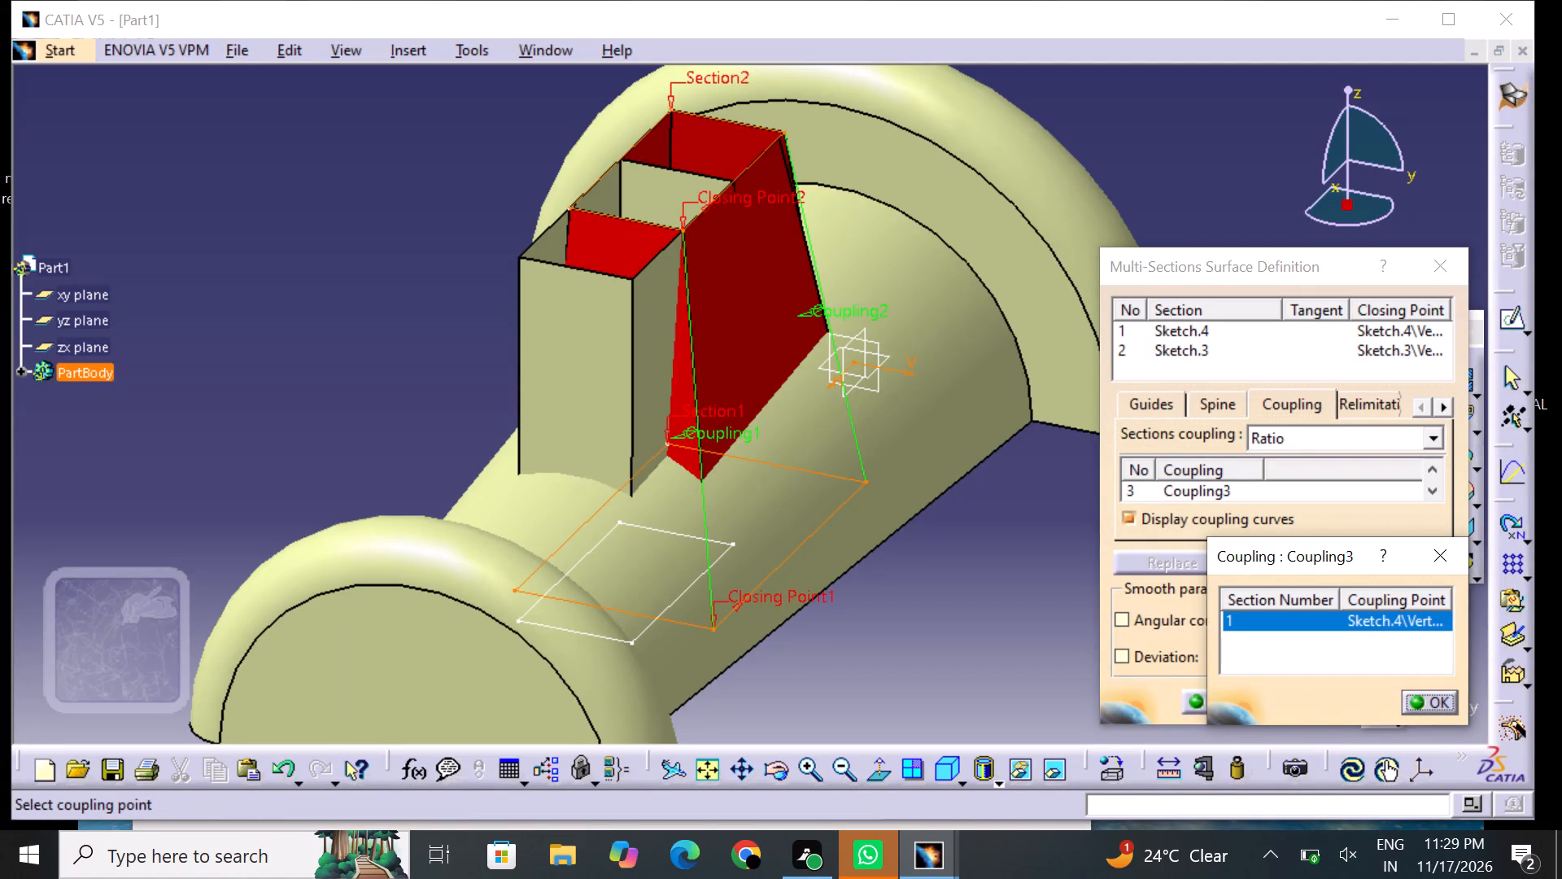
pyautogui.click(569, 208)
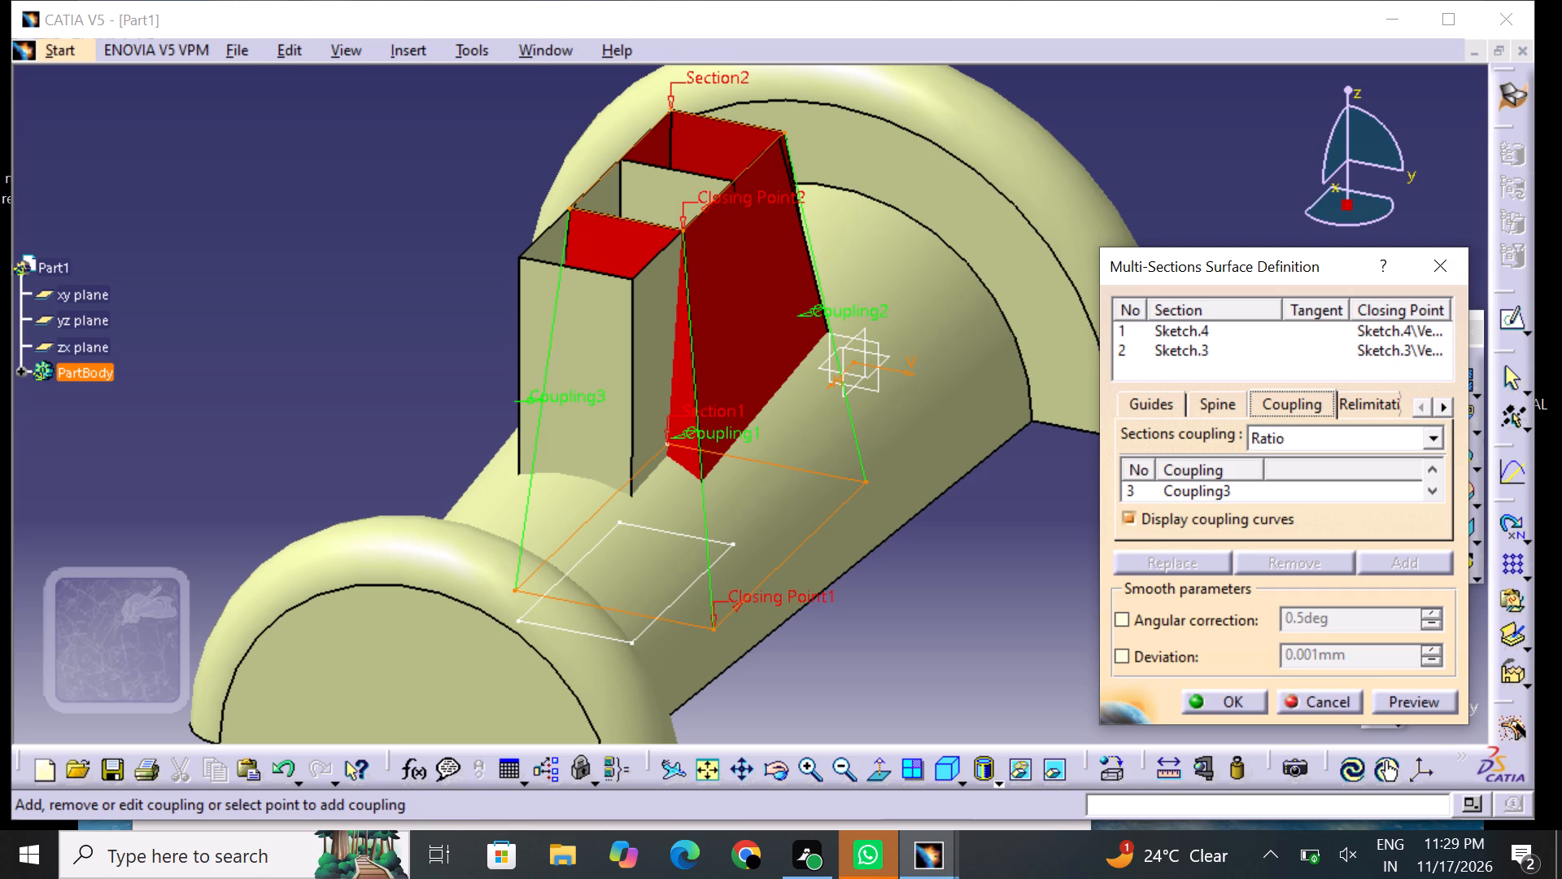
pyautogui.click(665, 446)
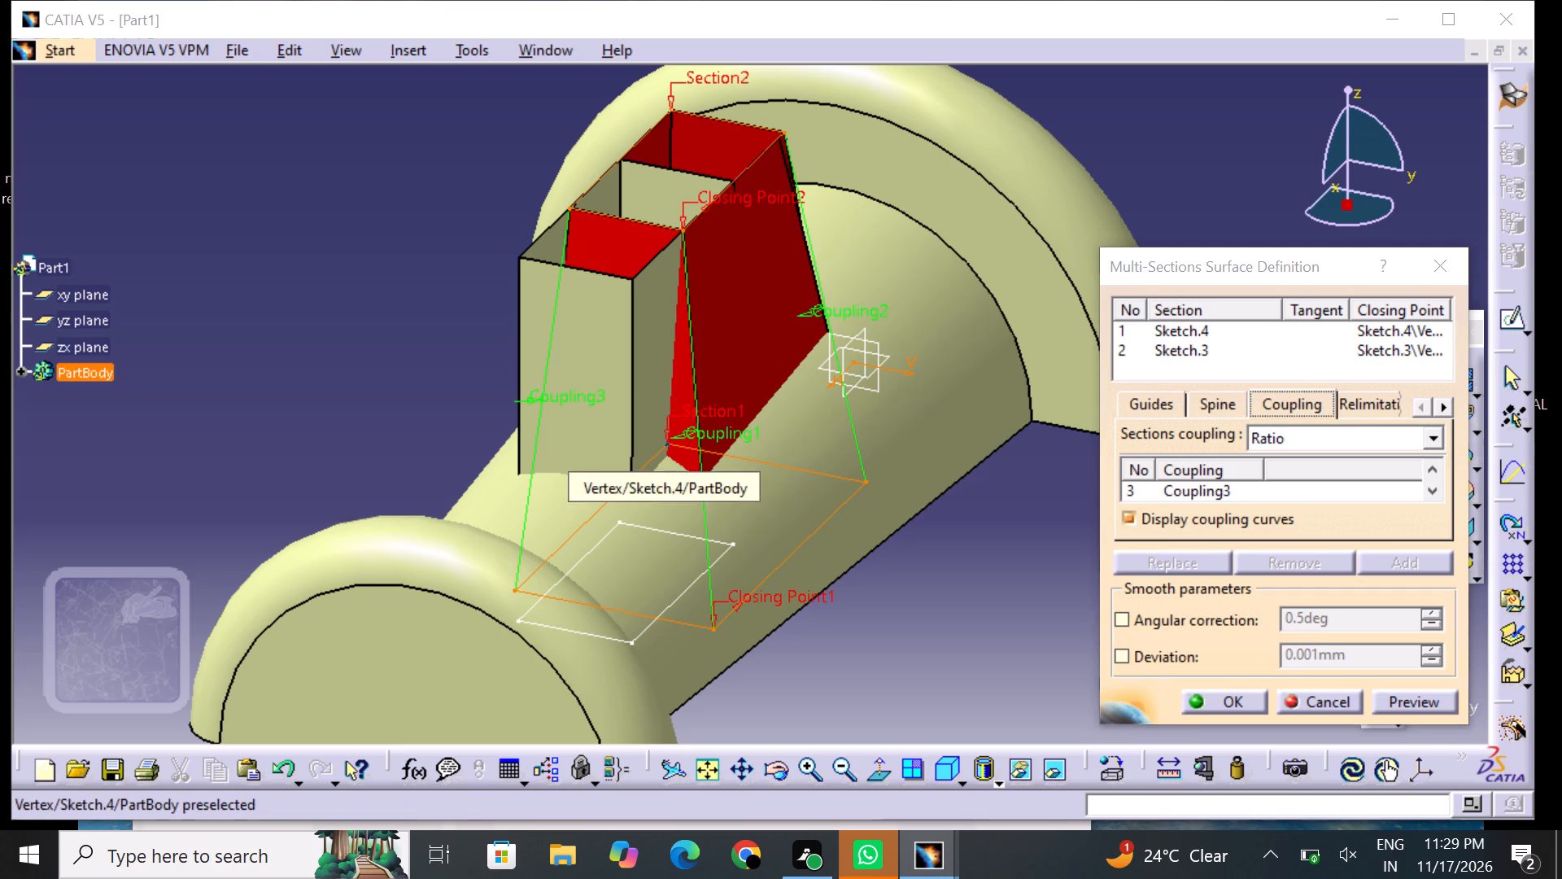
pyautogui.click(672, 107)
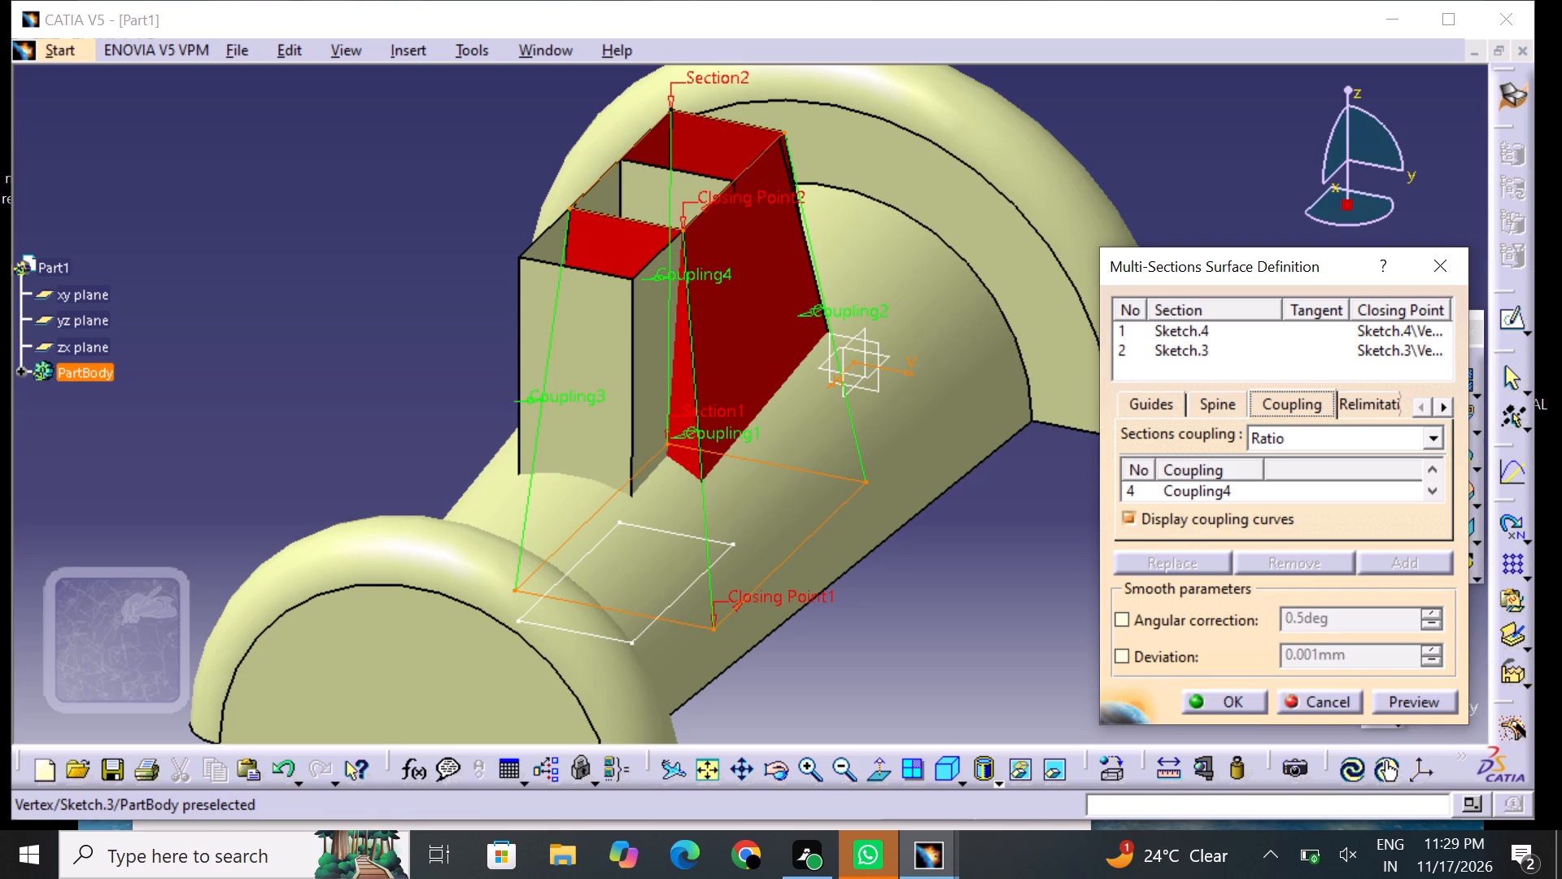
pyautogui.click(1250, 702)
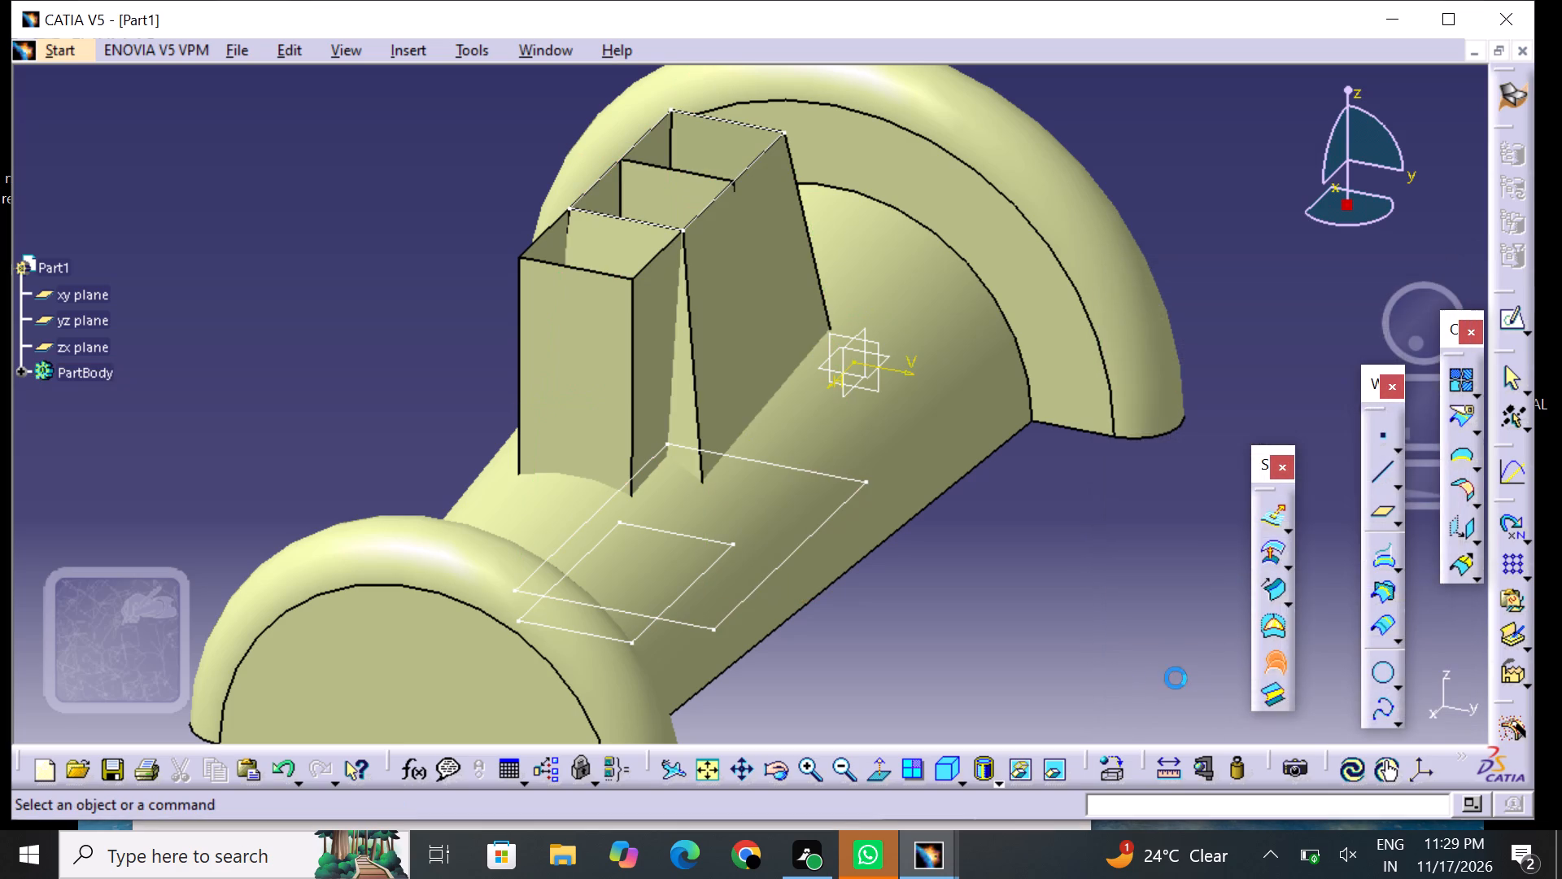
# Examine the new multi-sections surface and its open top where it meets the extruded rectangular surface.
pyautogui.click(1078, 636)
pyautogui.moveTo(1072, 632); pyautogui.dragTo(1023, 677, button='middle')
pyautogui.moveTo(1047, 658); pyautogui.dragTo(1023, 677, button='right')
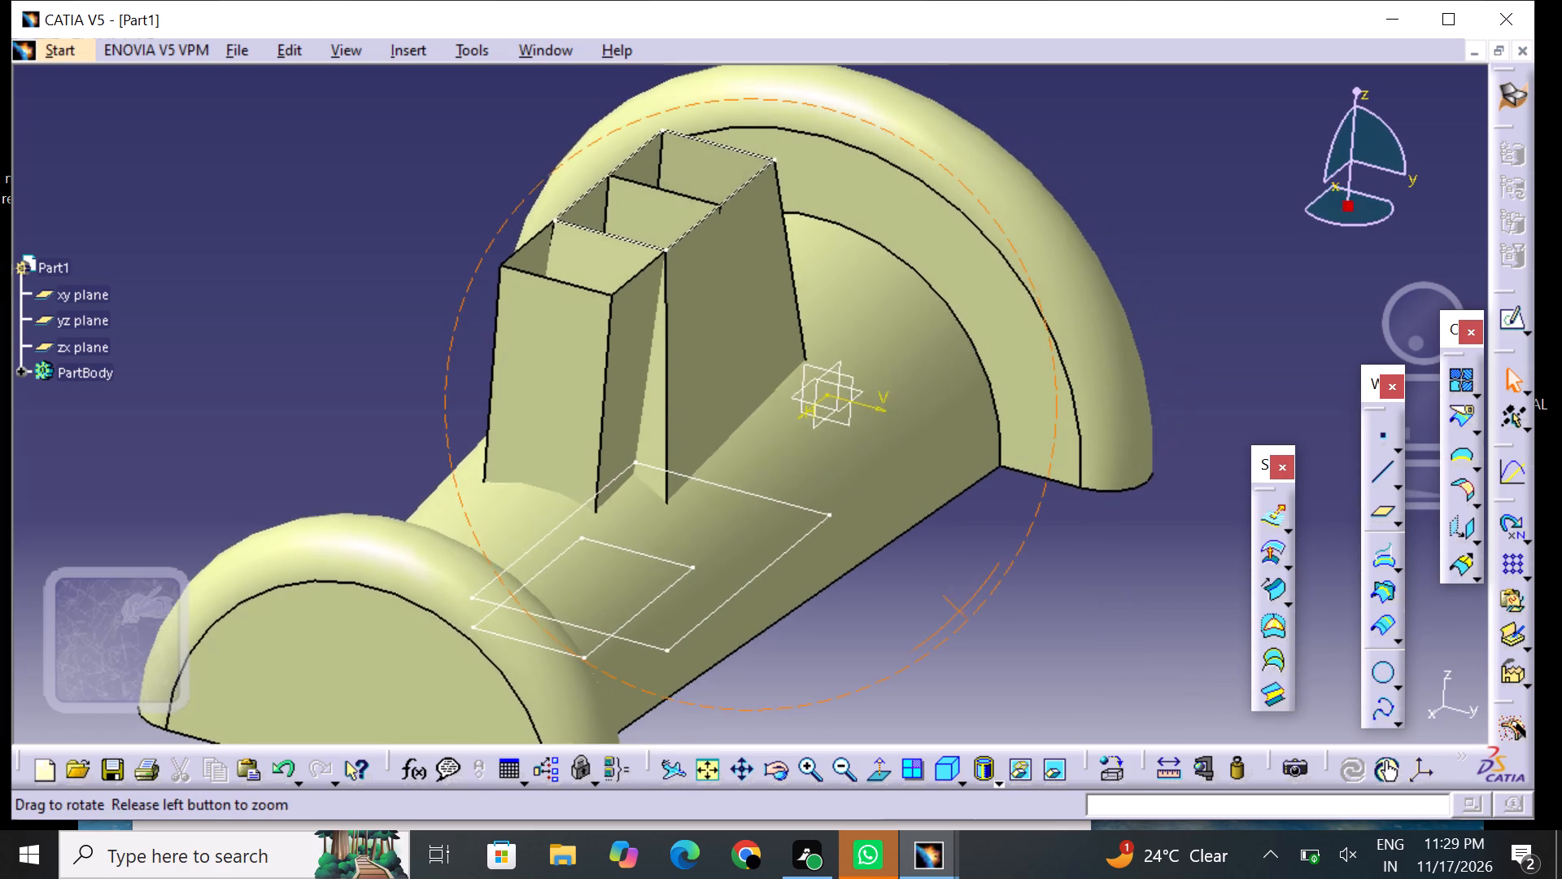
pyautogui.moveTo(1023, 677); pyautogui.dragTo(1011, 653, button='middle')
pyautogui.moveTo(1023, 677); pyautogui.dragTo(1010, 651, button='right')
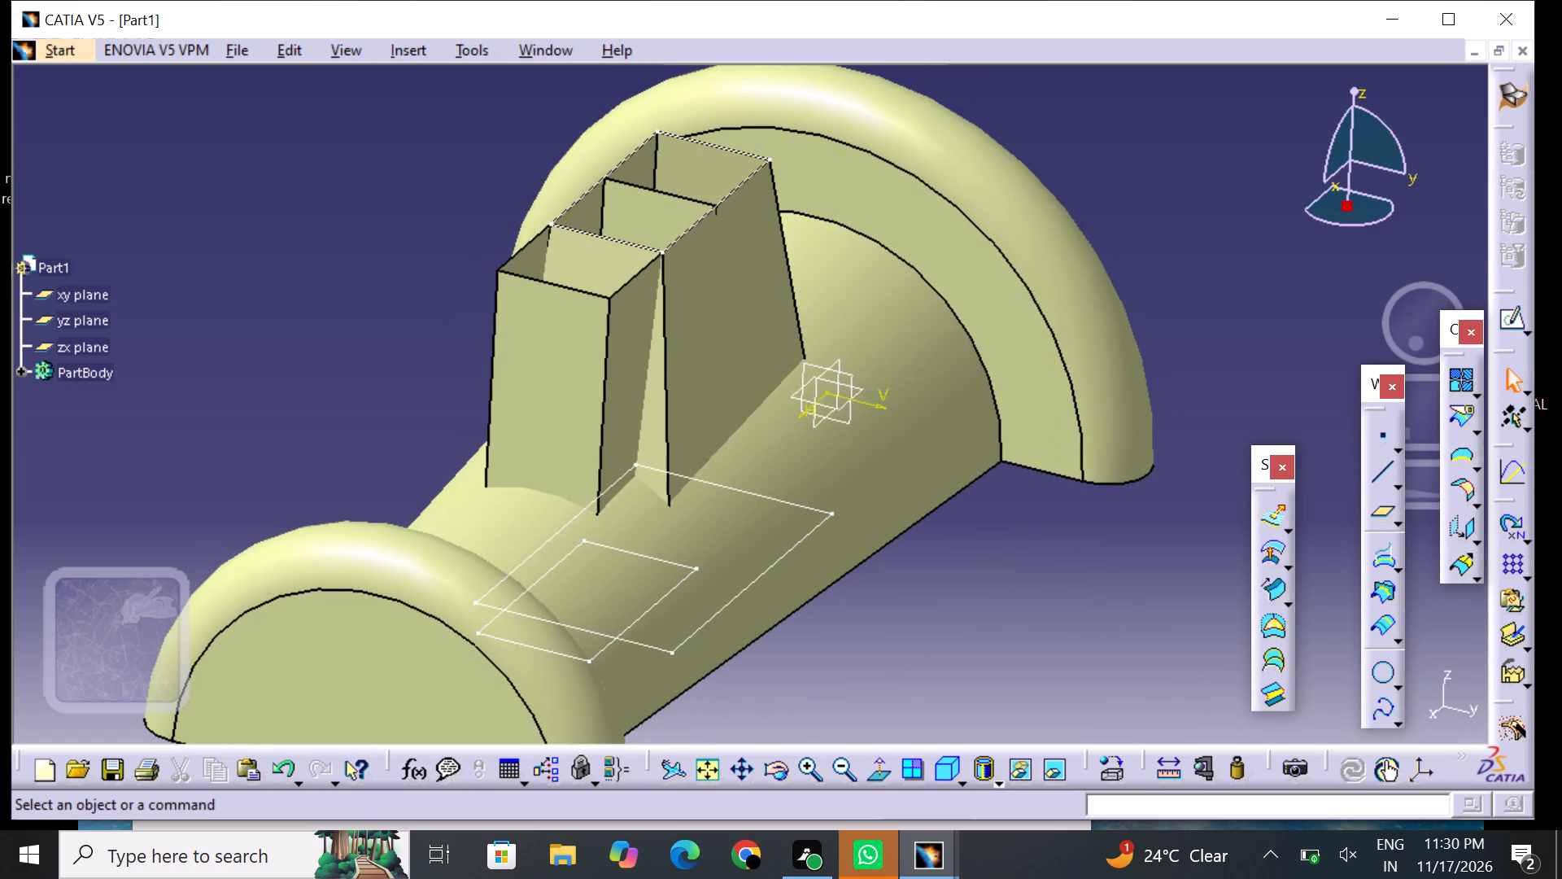
pyautogui.click(632, 247)
pyautogui.click(681, 226)
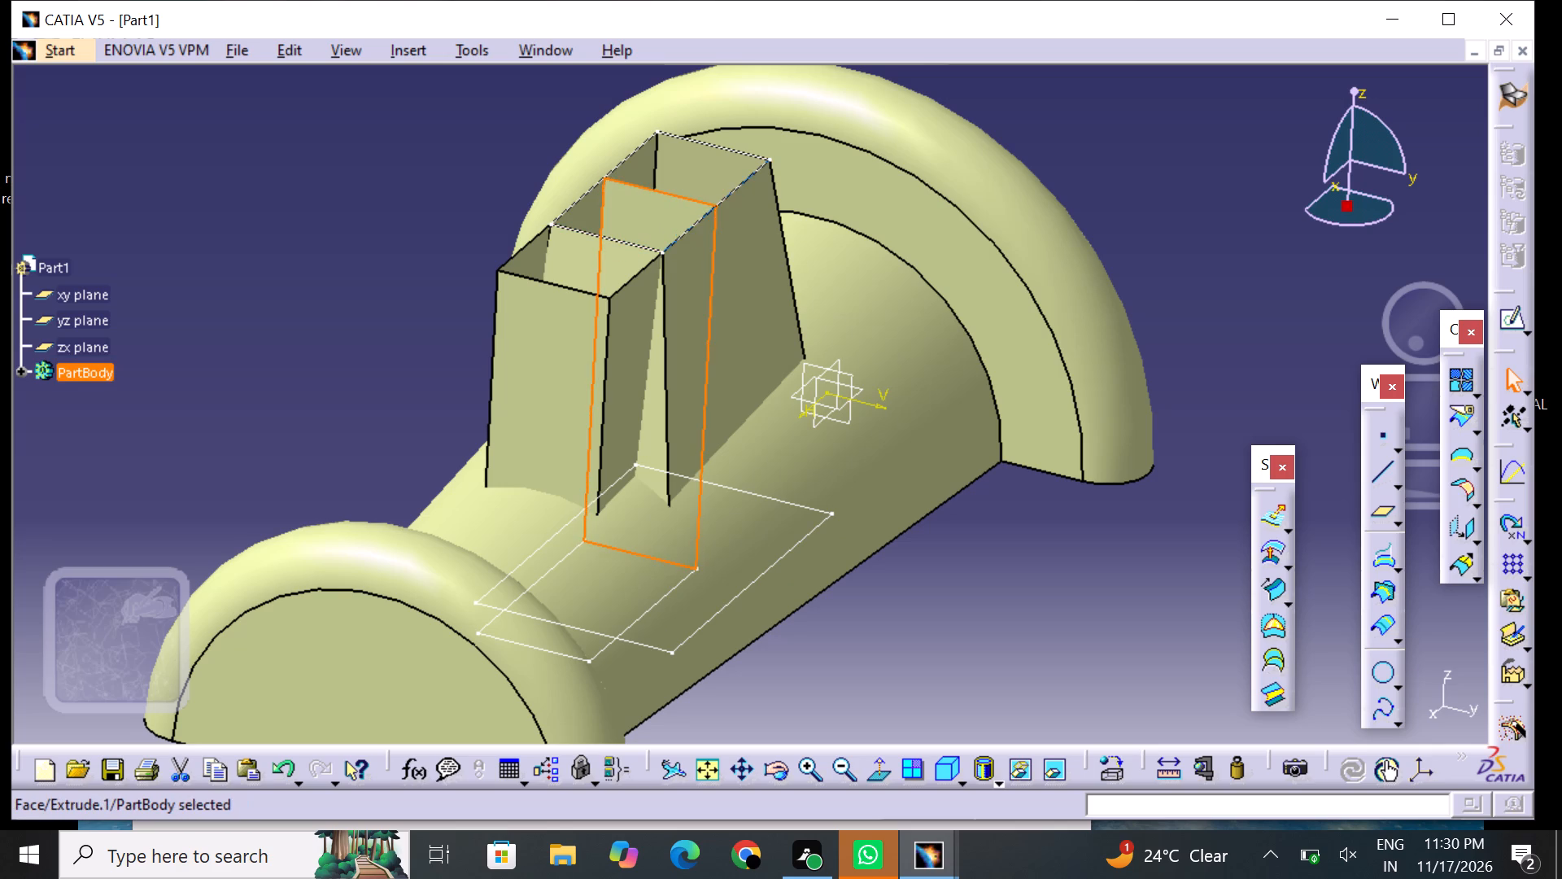
pyautogui.click(689, 234)
pyautogui.click(988, 617)
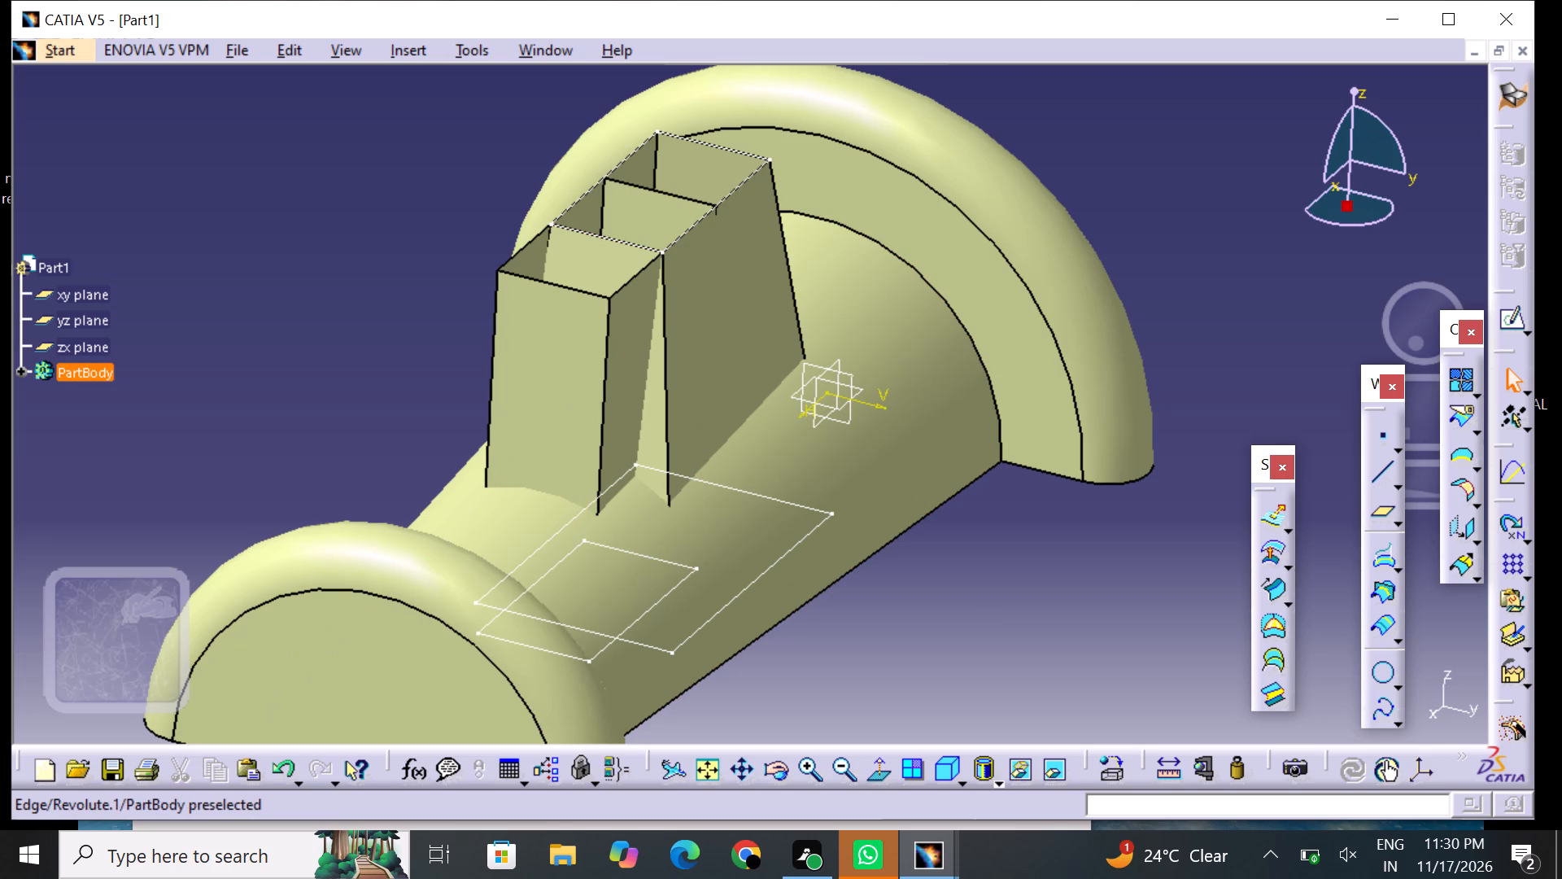
pyautogui.moveTo(932, 667); pyautogui.dragTo(924, 723, button='middle')
pyautogui.moveTo(932, 667); pyautogui.dragTo(924, 723, button='right')
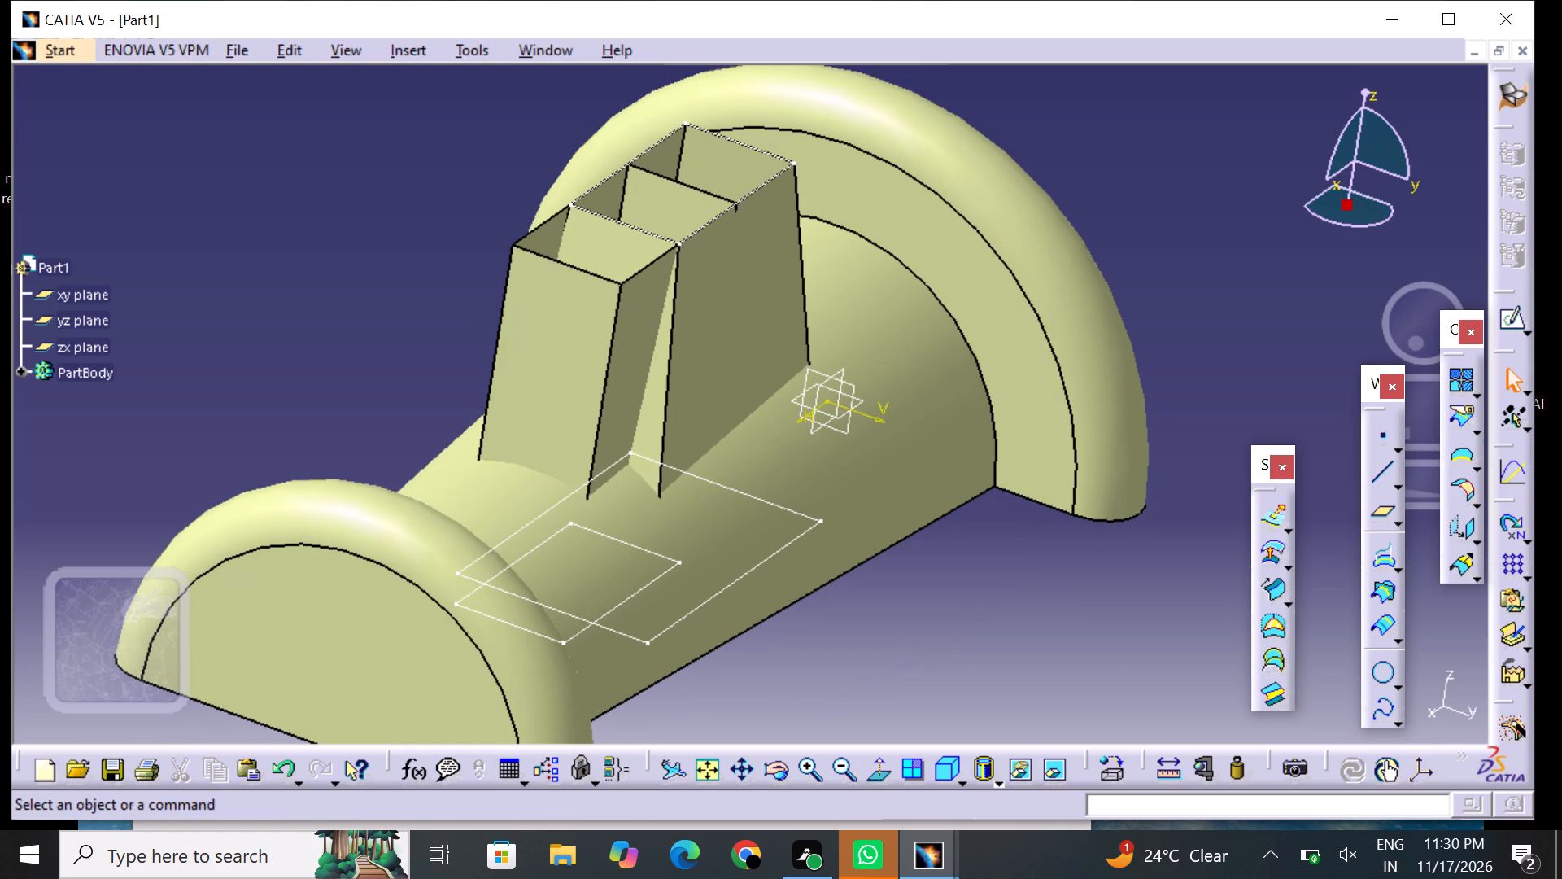
# Create a Fill surface bounded by the rectangle sketch on the offset plane to close the top of the multi-sections surface.
pyautogui.click(1272, 594)
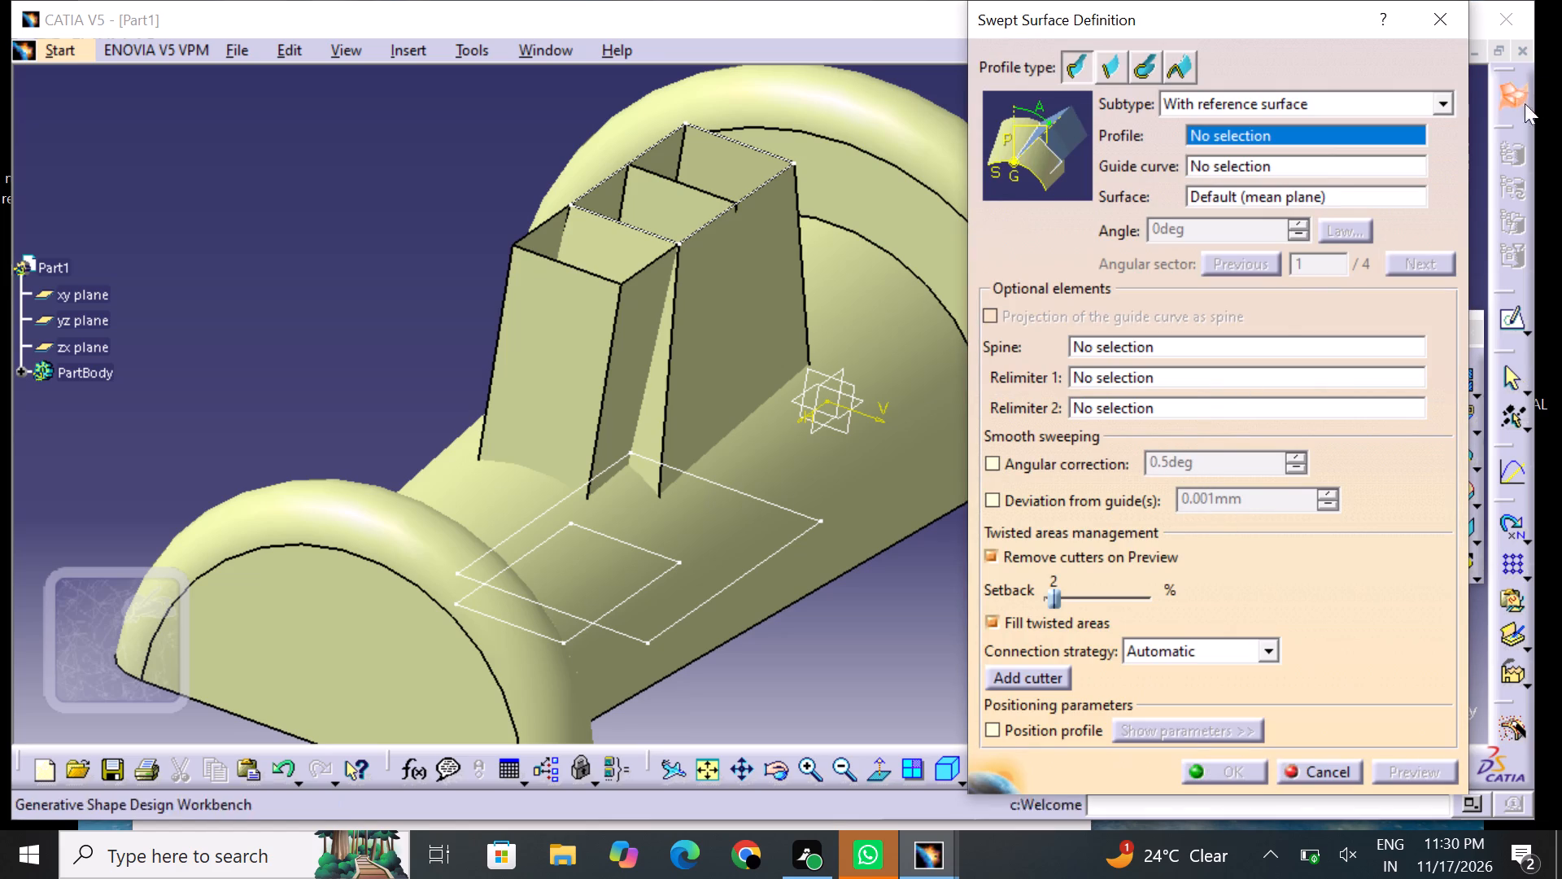
pyautogui.click(1449, 17)
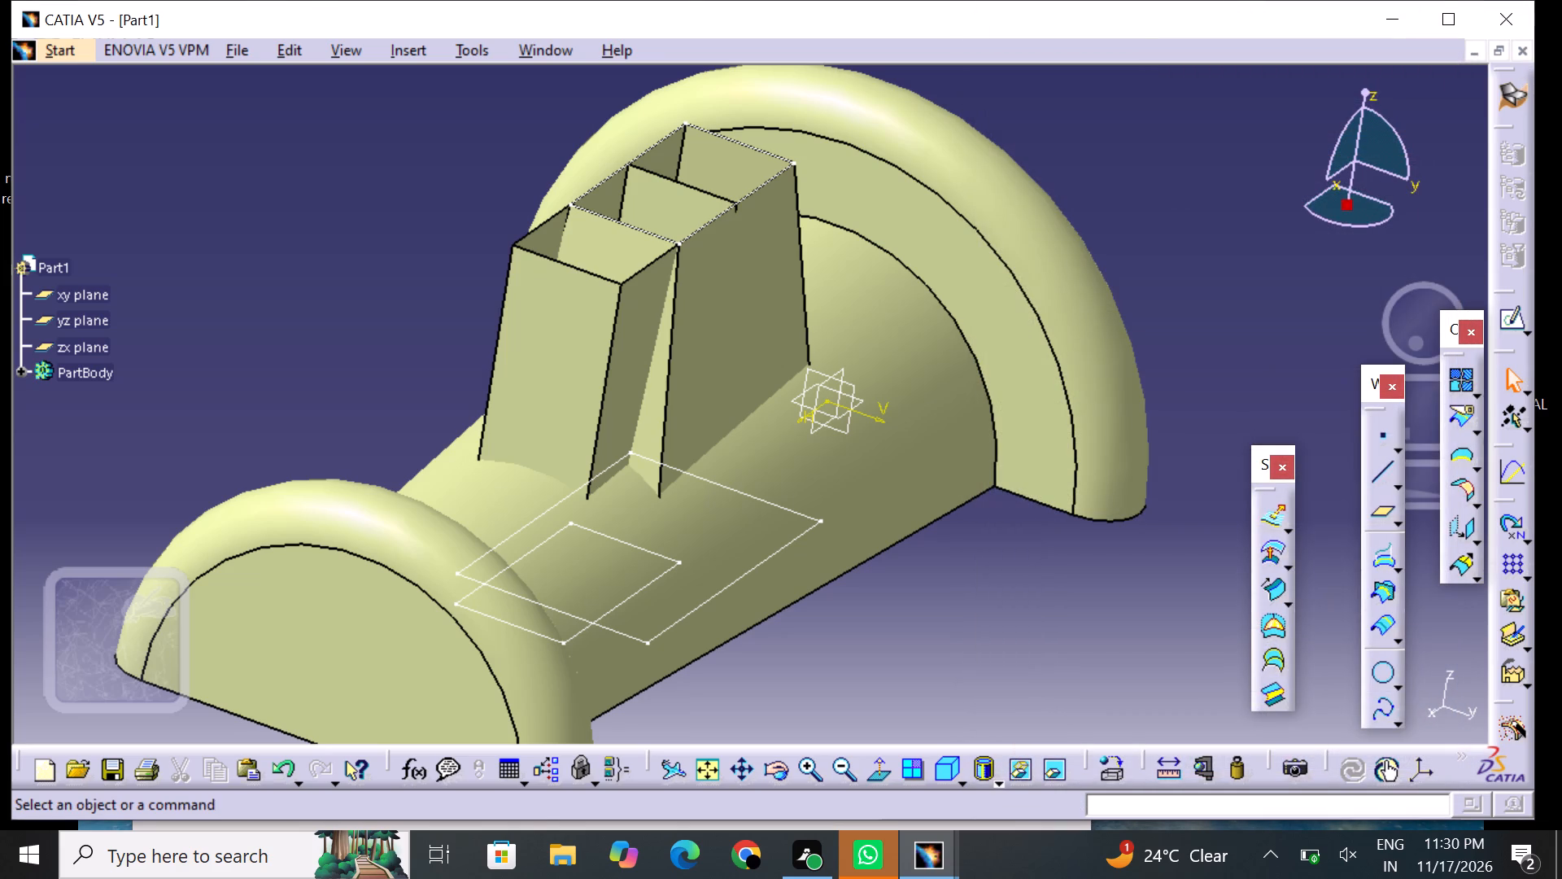
pyautogui.click(1281, 627)
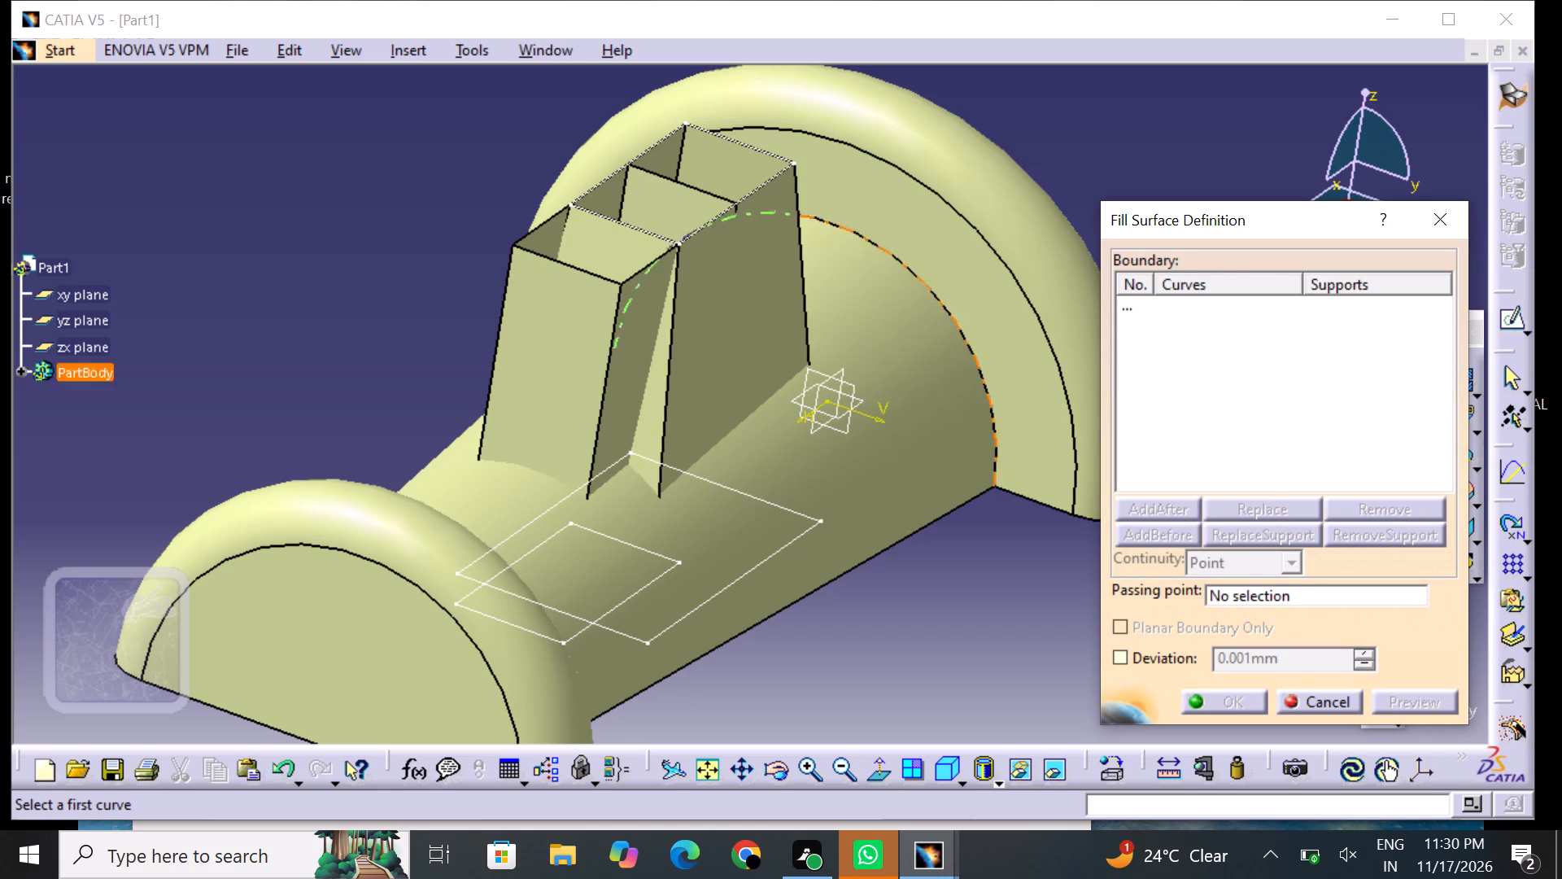
pyautogui.click(726, 213)
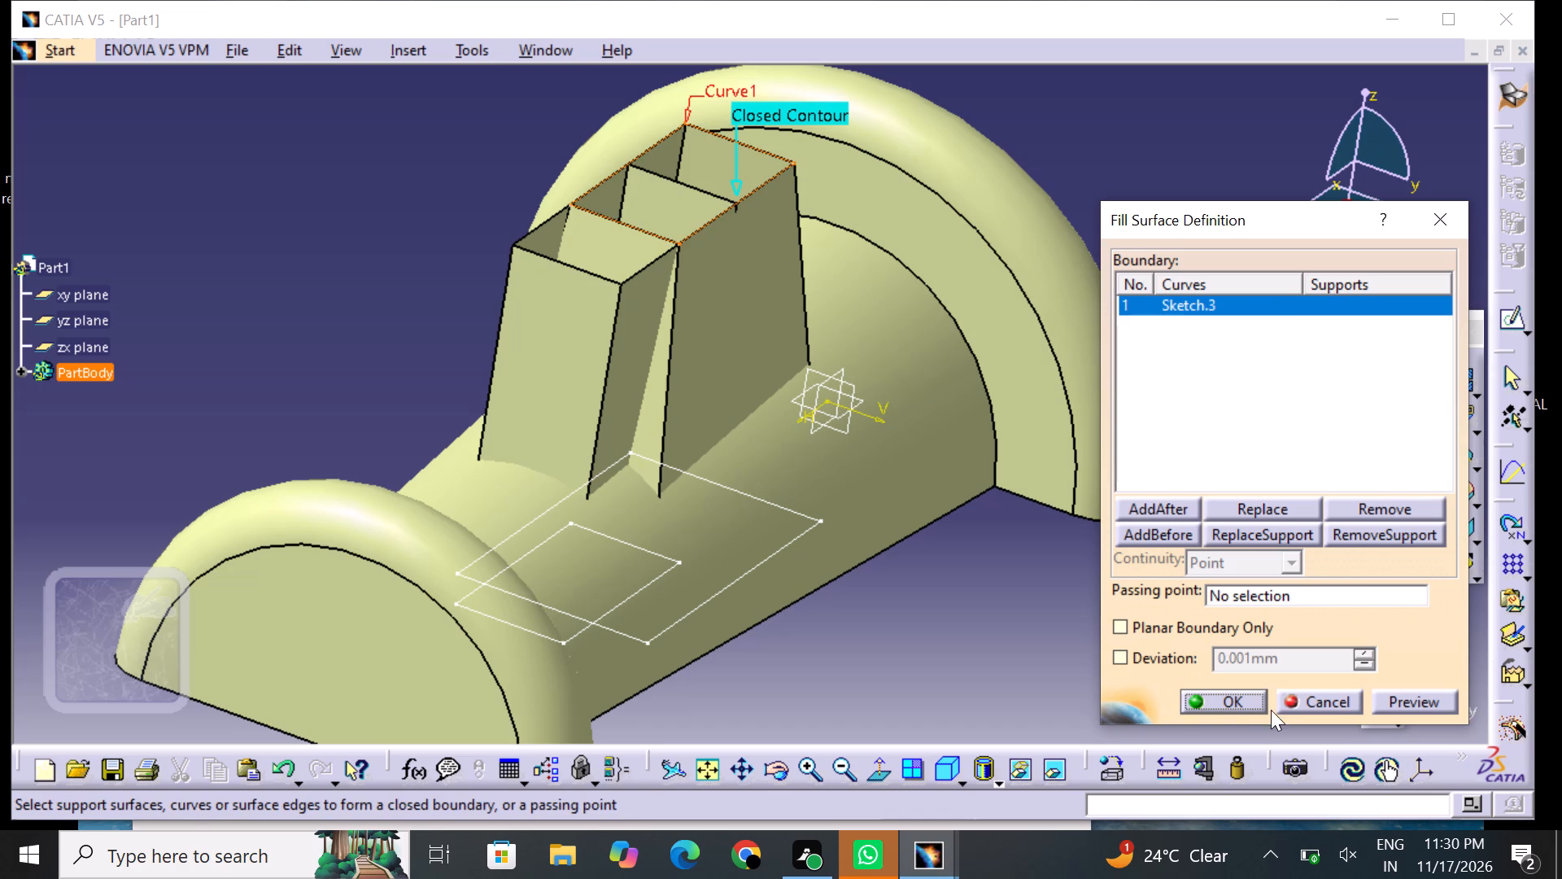
pyautogui.click(1231, 700)
pyautogui.click(1071, 649)
# Trim the multi-sections surface, the revolved body and the top fill surface together in Standard mode.
pyautogui.moveTo(1059, 645); pyautogui.dragTo(1112, 623, button='middle')
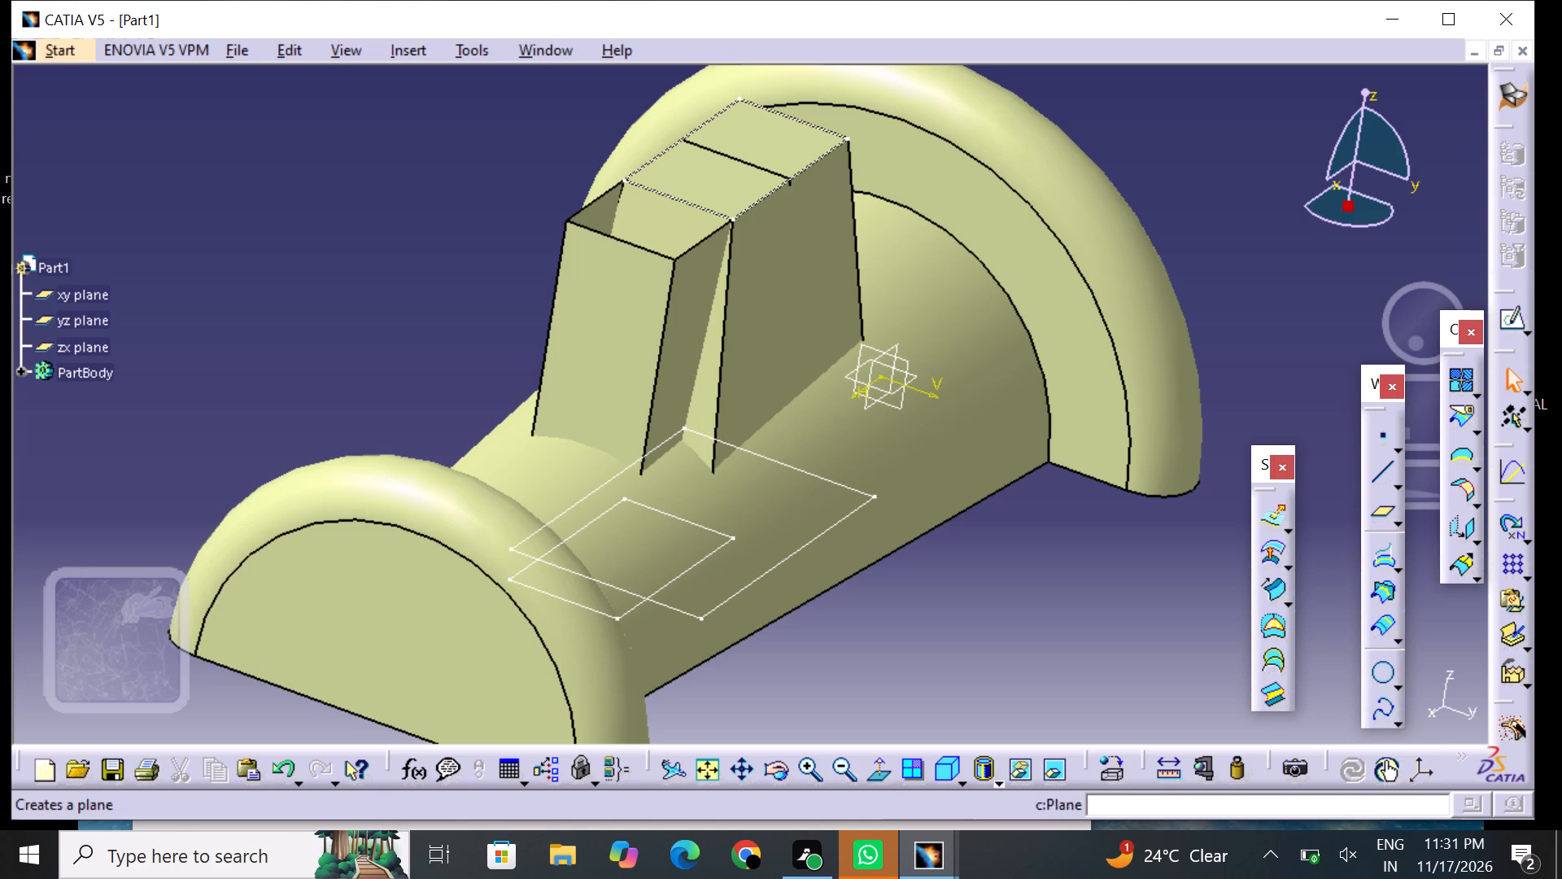
pyautogui.click(1477, 427)
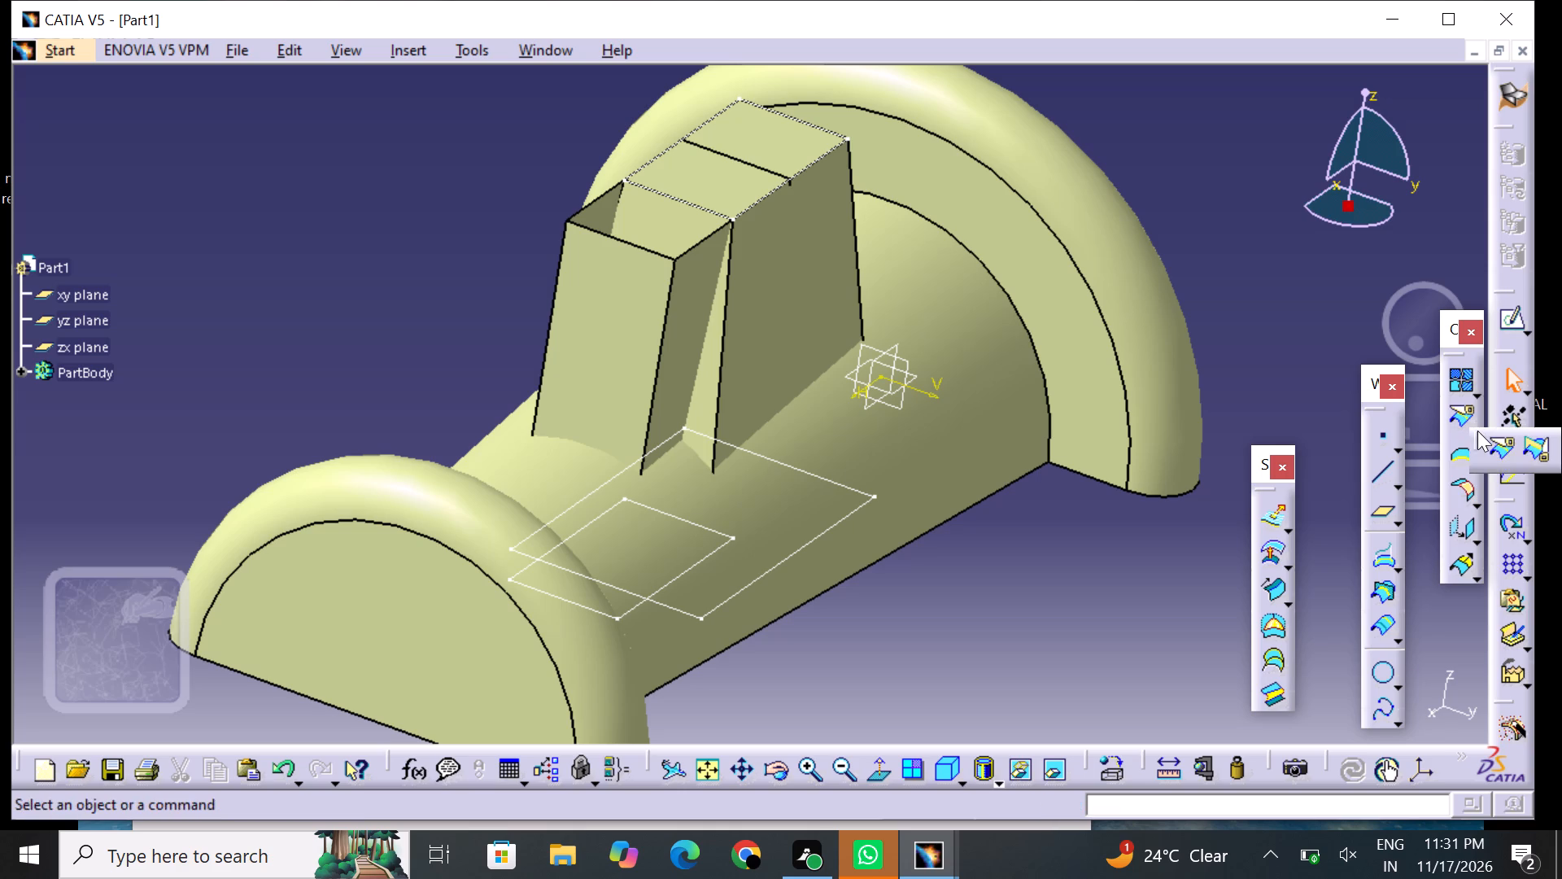
pyautogui.click(1521, 445)
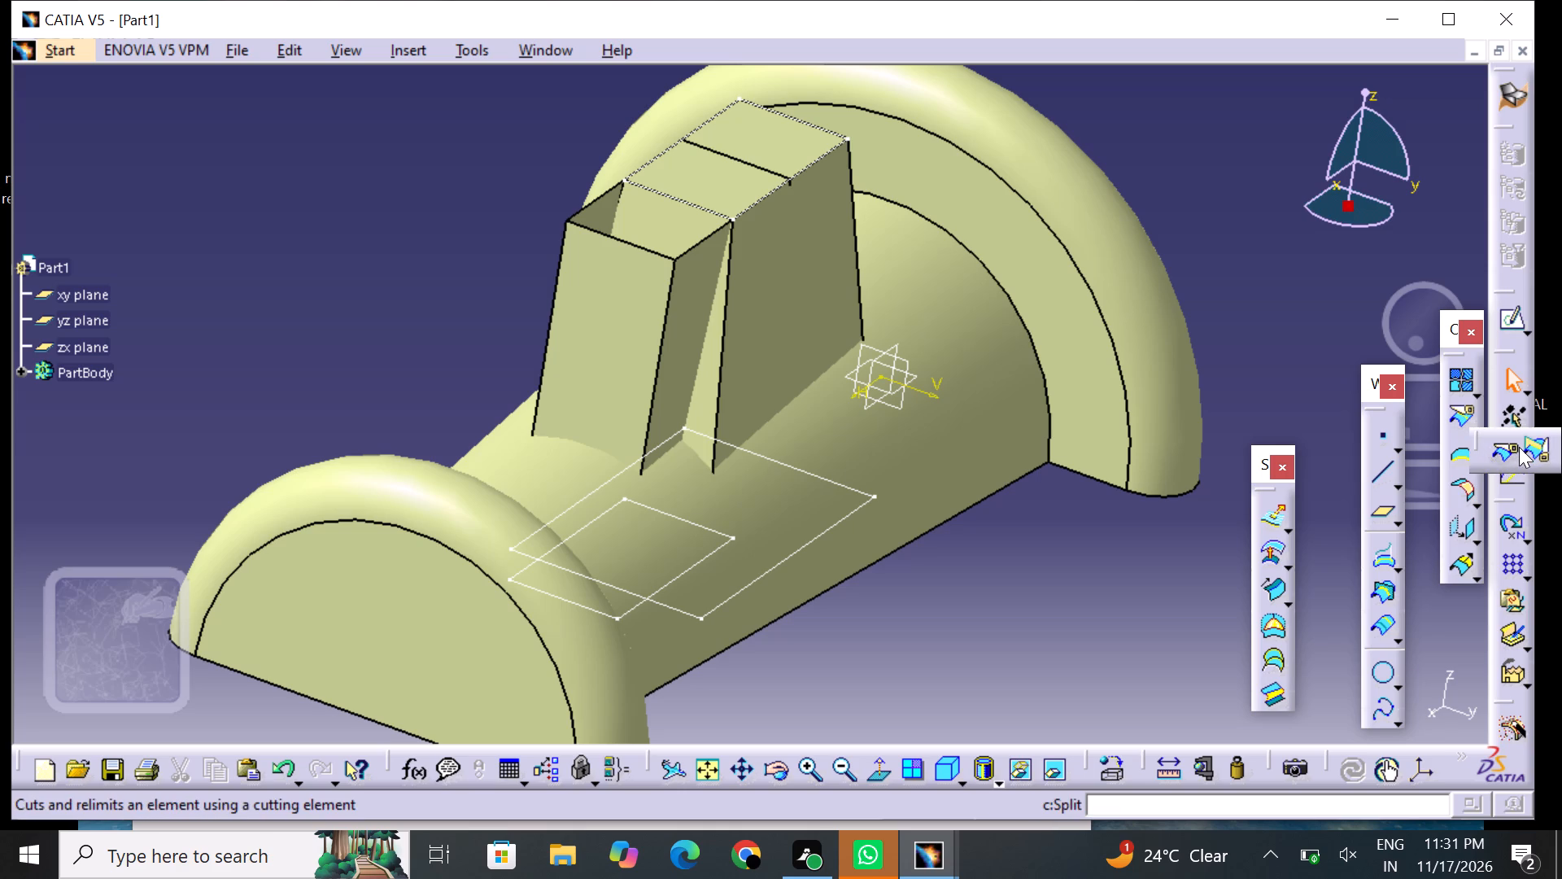
pyautogui.click(810, 308)
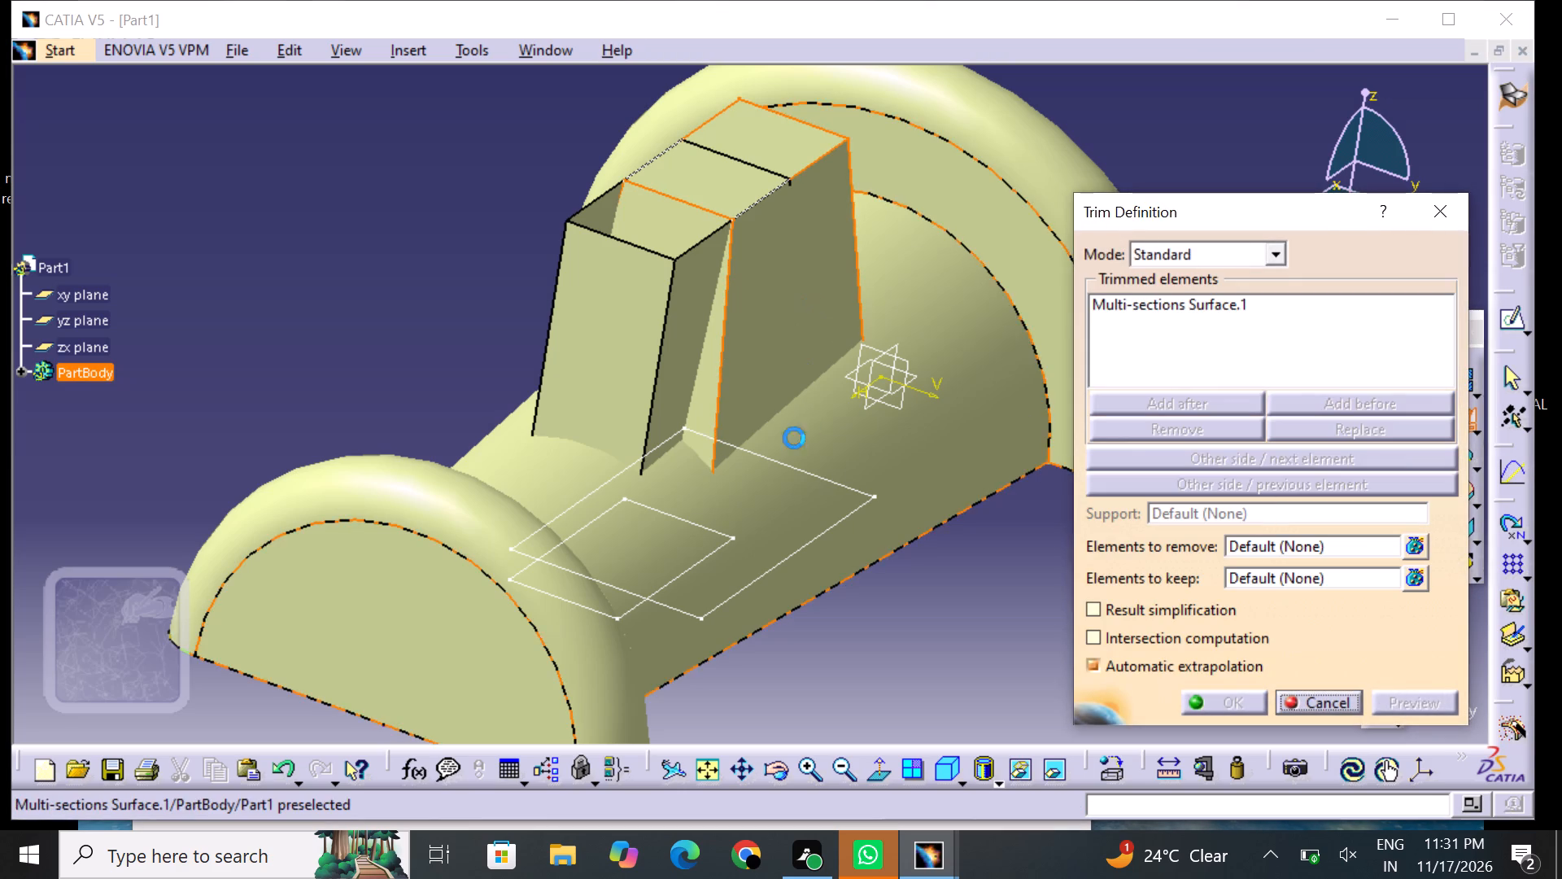
pyautogui.click(719, 492)
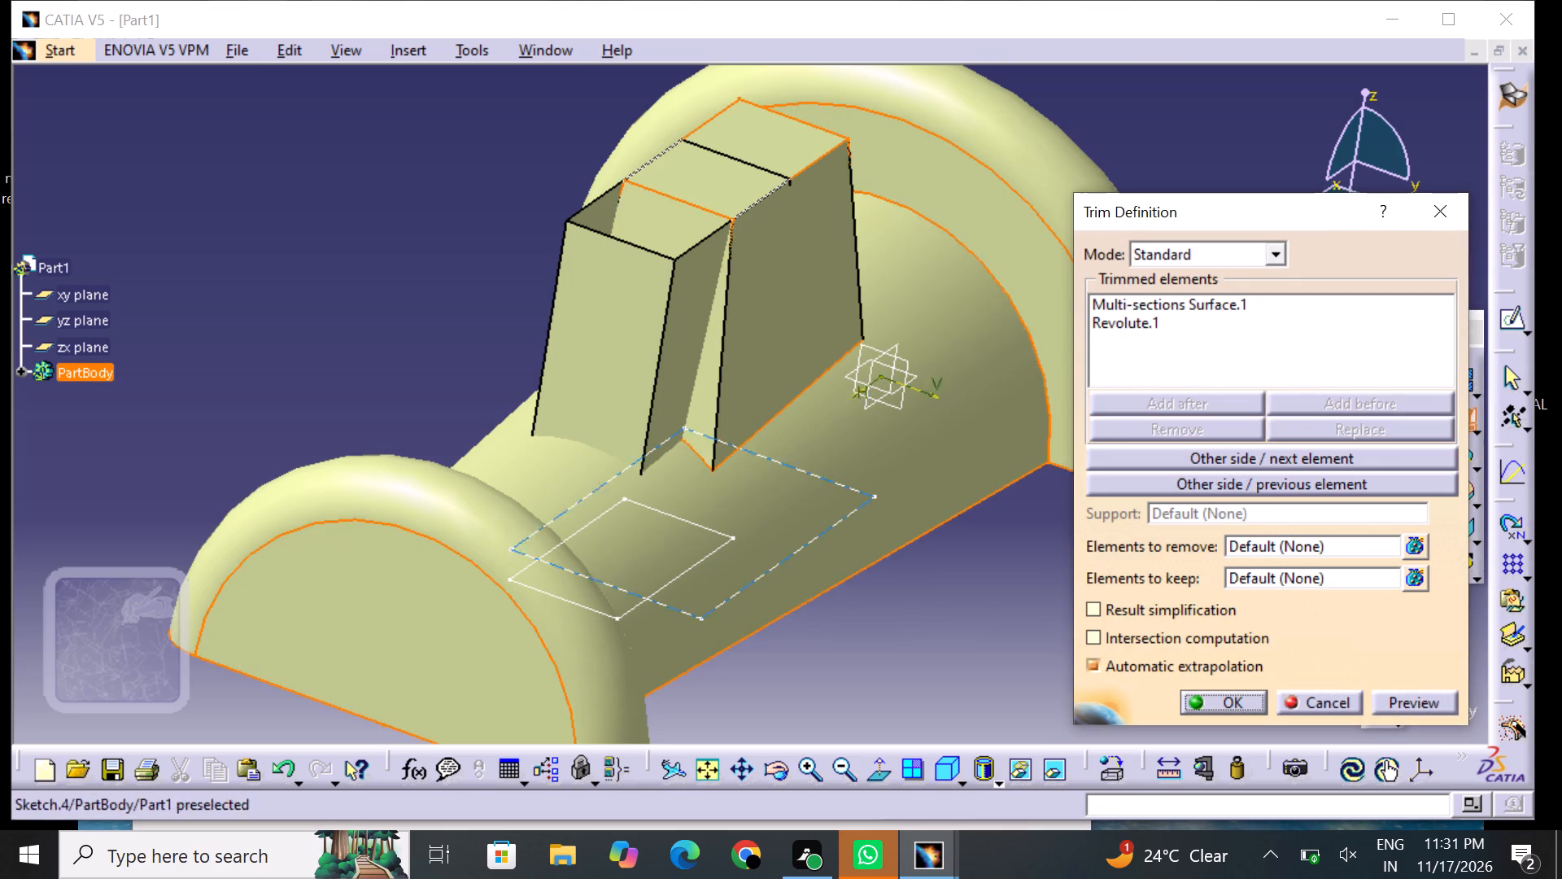
pyautogui.click(731, 186)
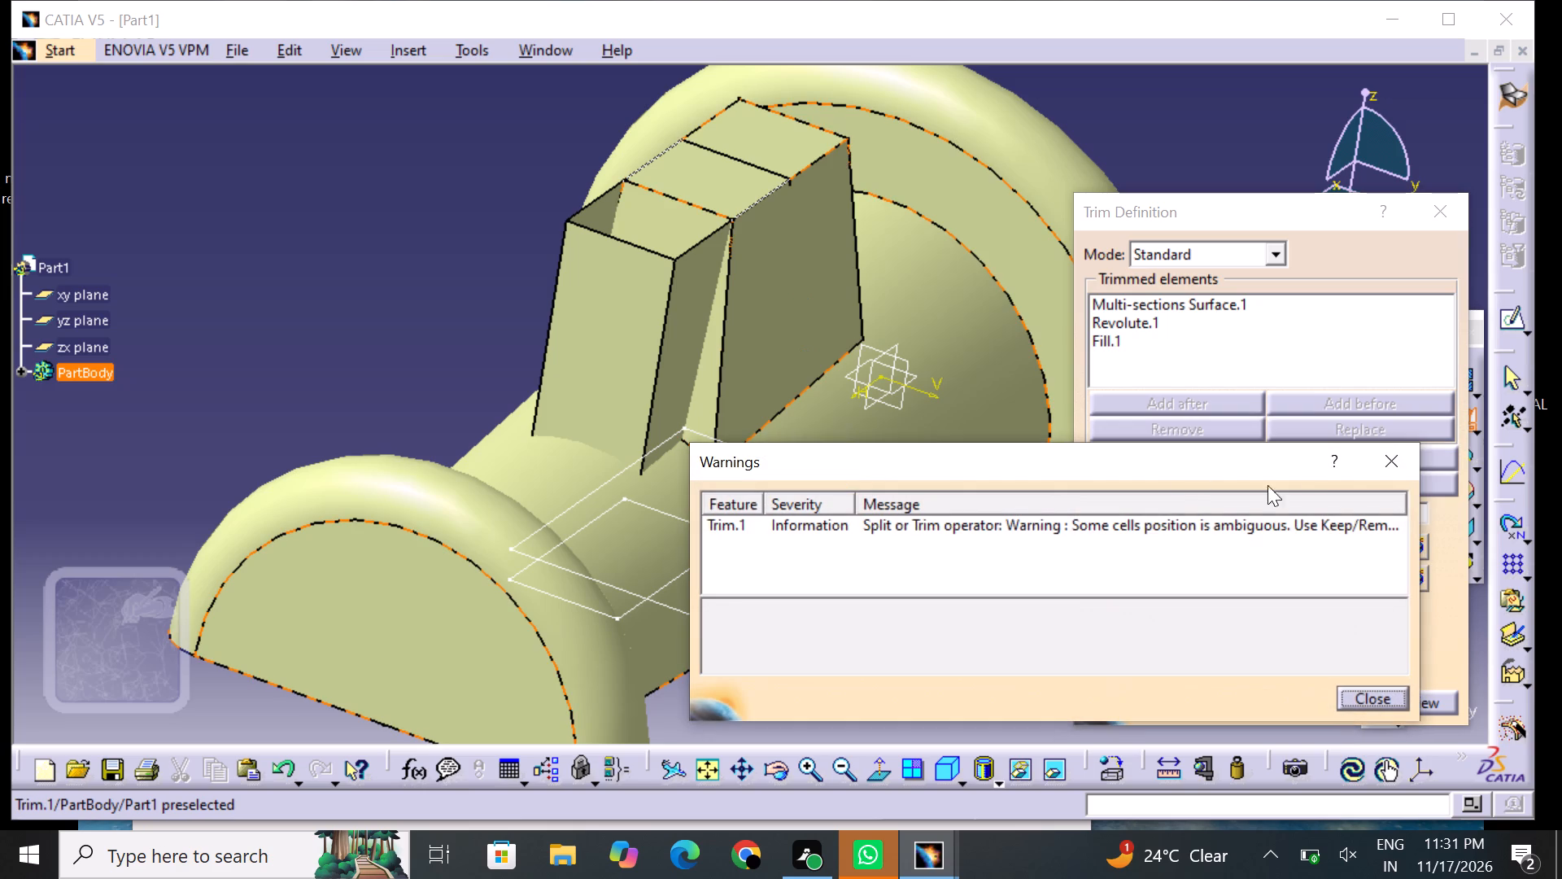
pyautogui.click(1389, 460)
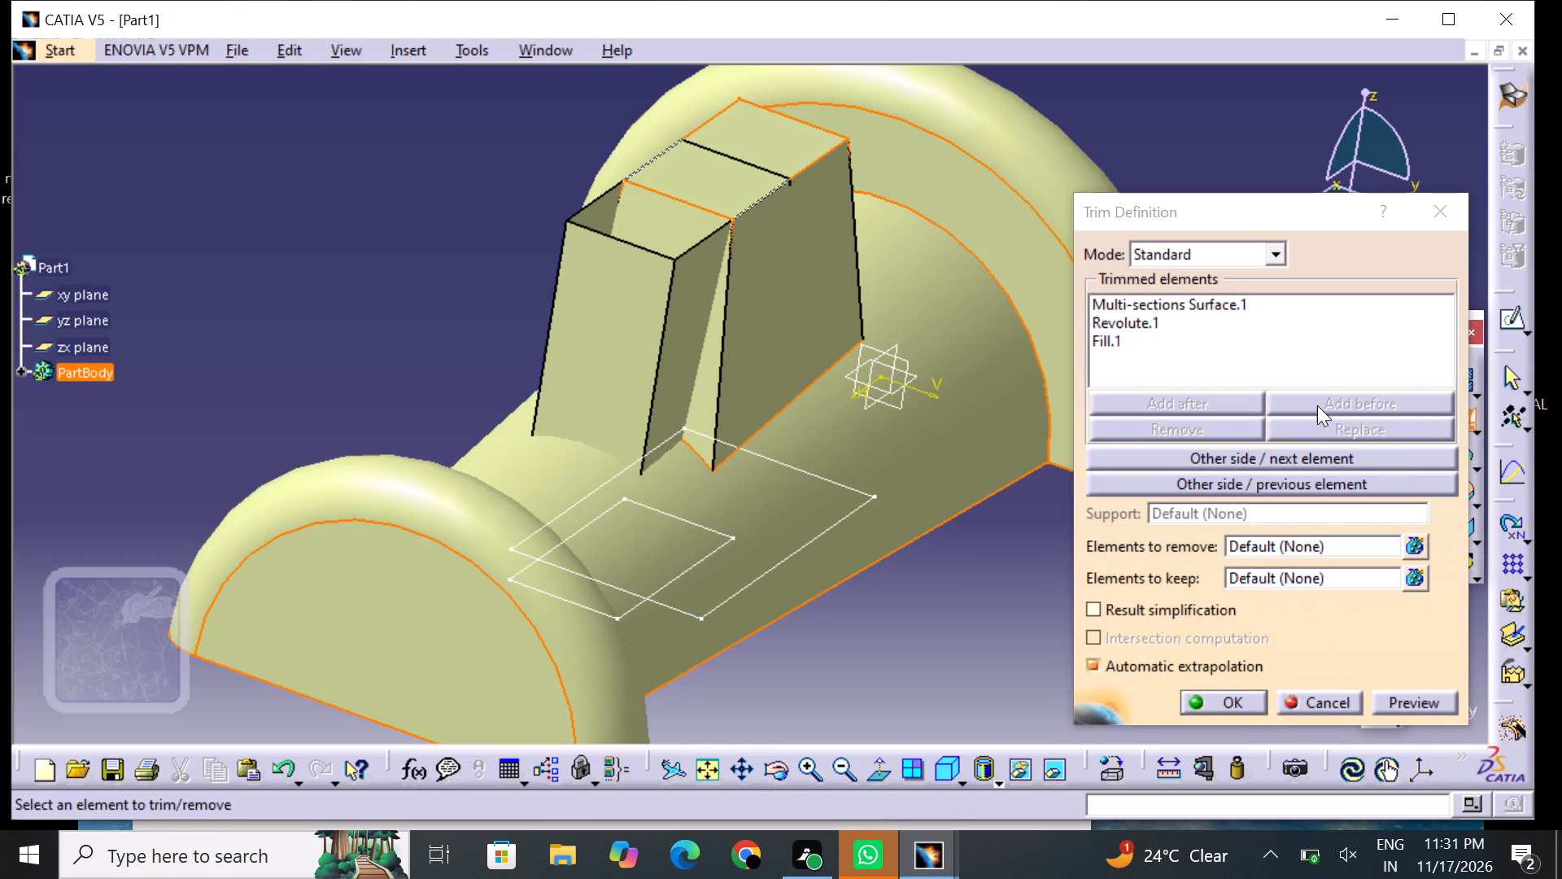
pyautogui.click(1234, 693)
pyautogui.click(1030, 662)
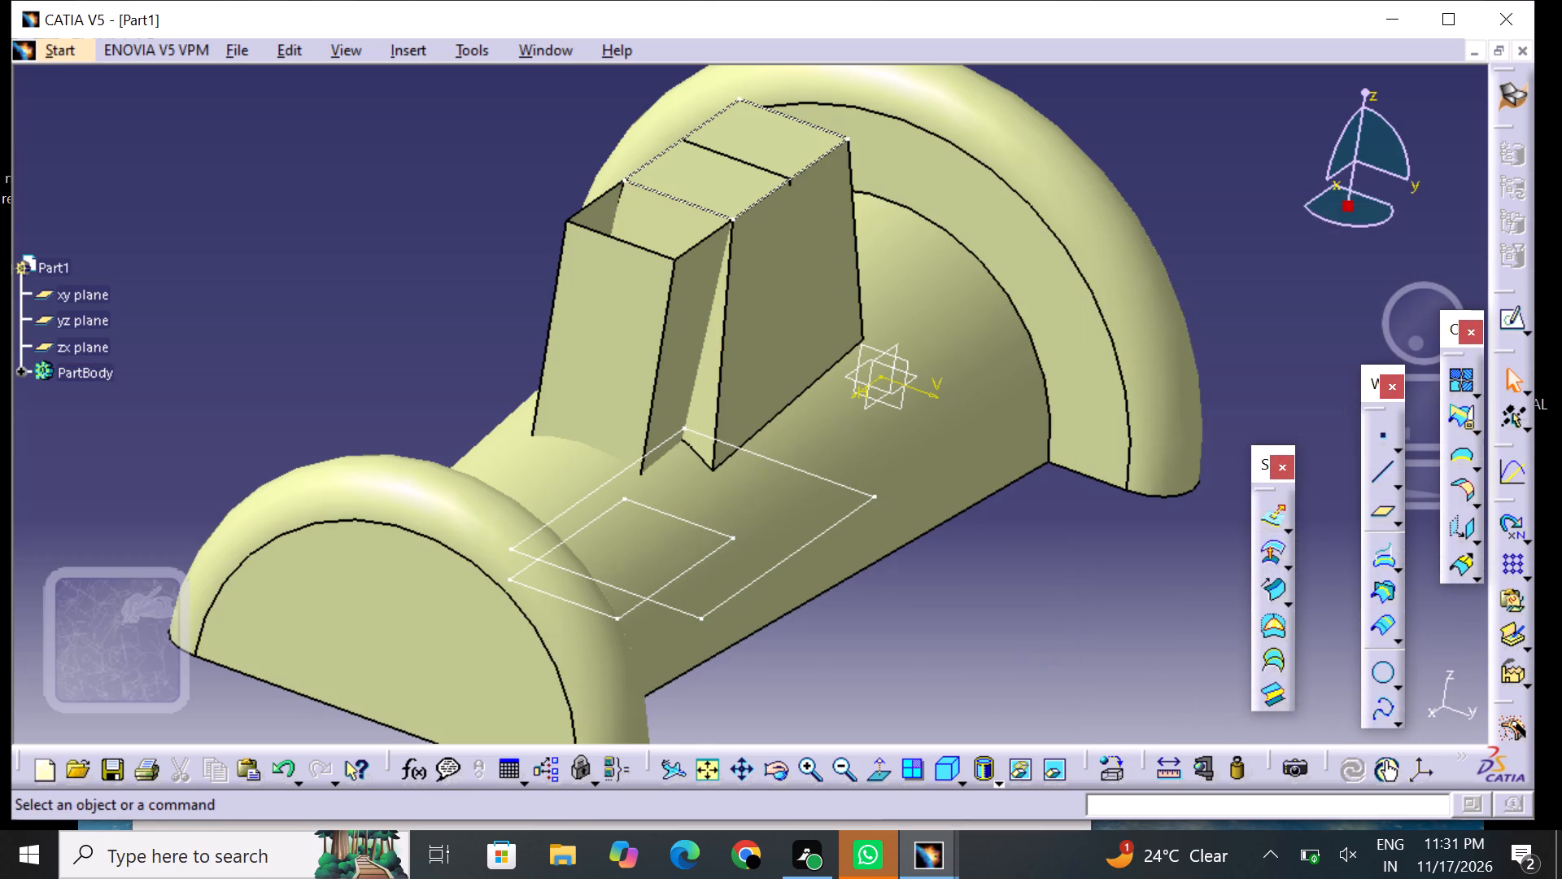
# Hide the 60 by 35 mm rectangle sketch and the extruded surface's rectangle sketch.
pyautogui.moveTo(967, 643); pyautogui.dragTo(837, 339, button='middle')
pyautogui.moveTo(967, 640); pyautogui.dragTo(837, 339, button='right')
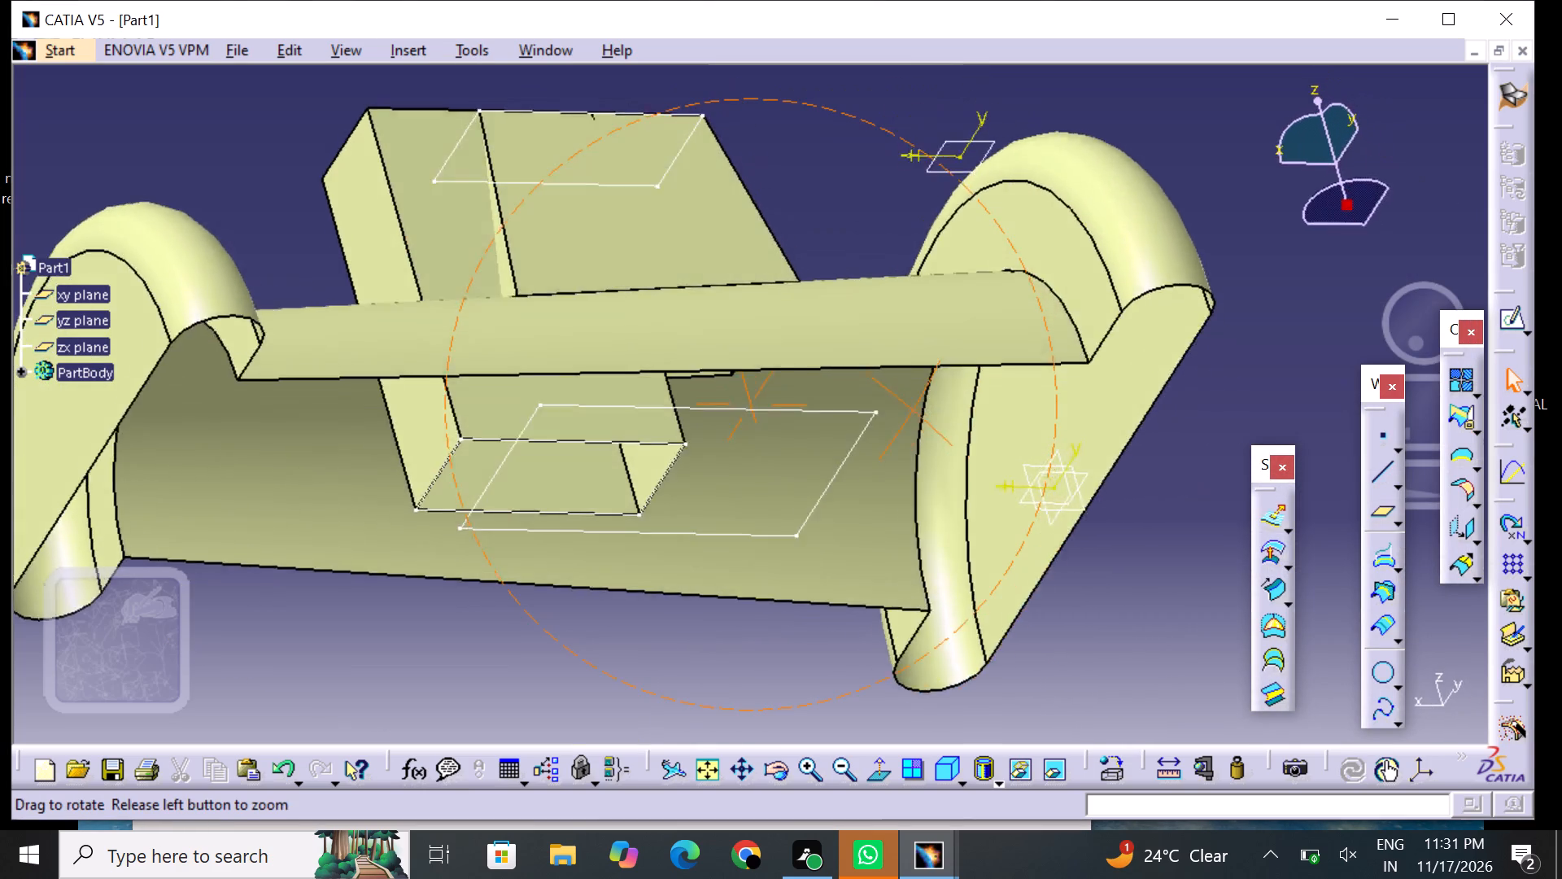
pyautogui.moveTo(837, 339); pyautogui.dragTo(862, 676, button='right')
pyautogui.moveTo(837, 339); pyautogui.dragTo(862, 676, button='middle')
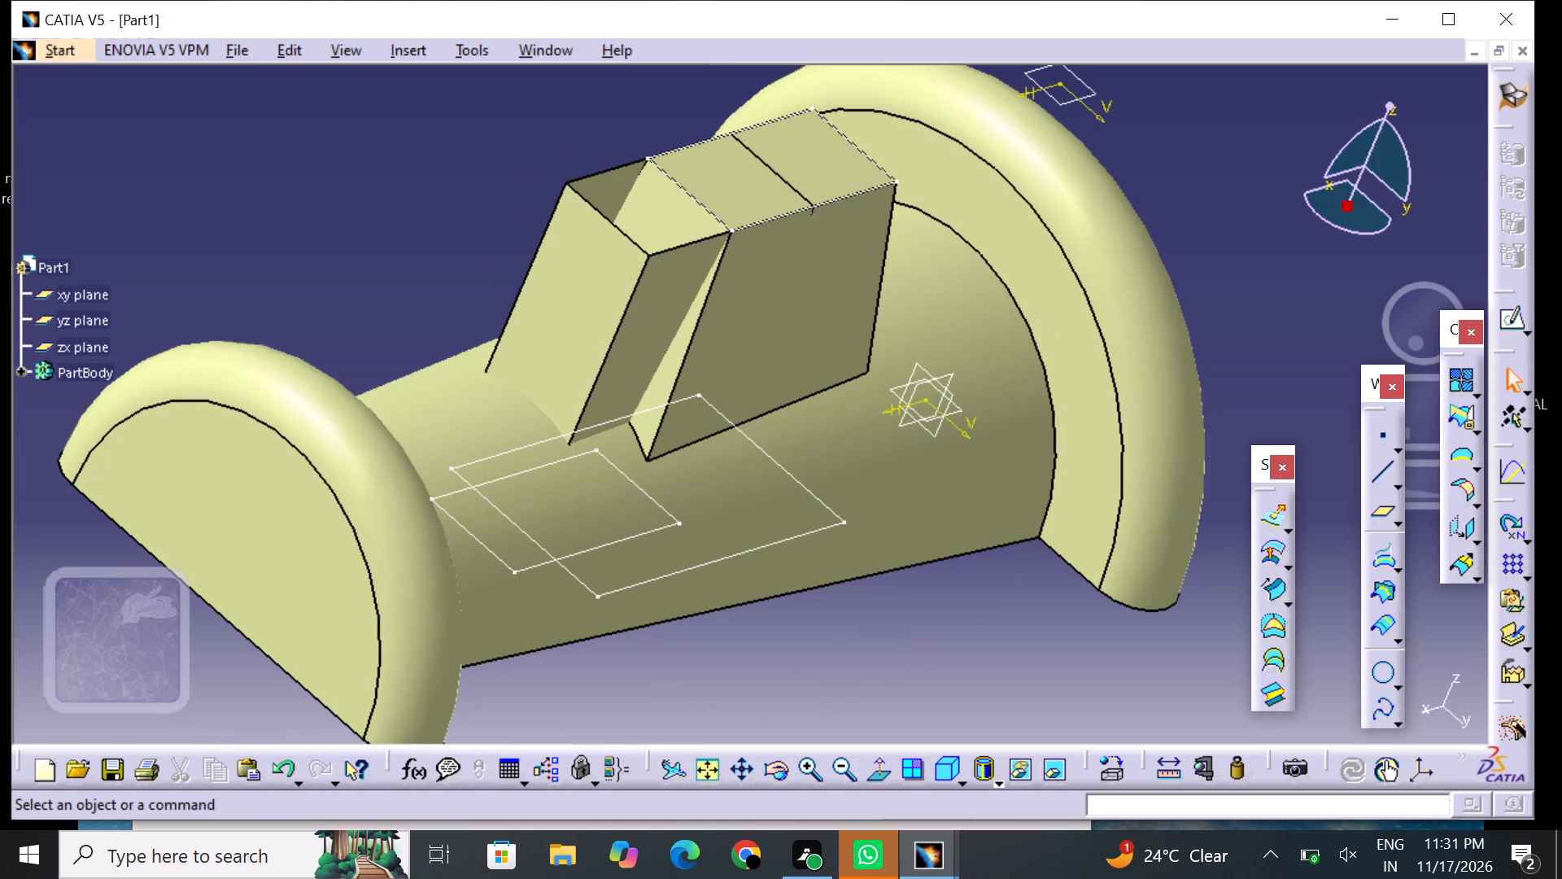
pyautogui.click(715, 565)
pyautogui.rightClick(715, 565)
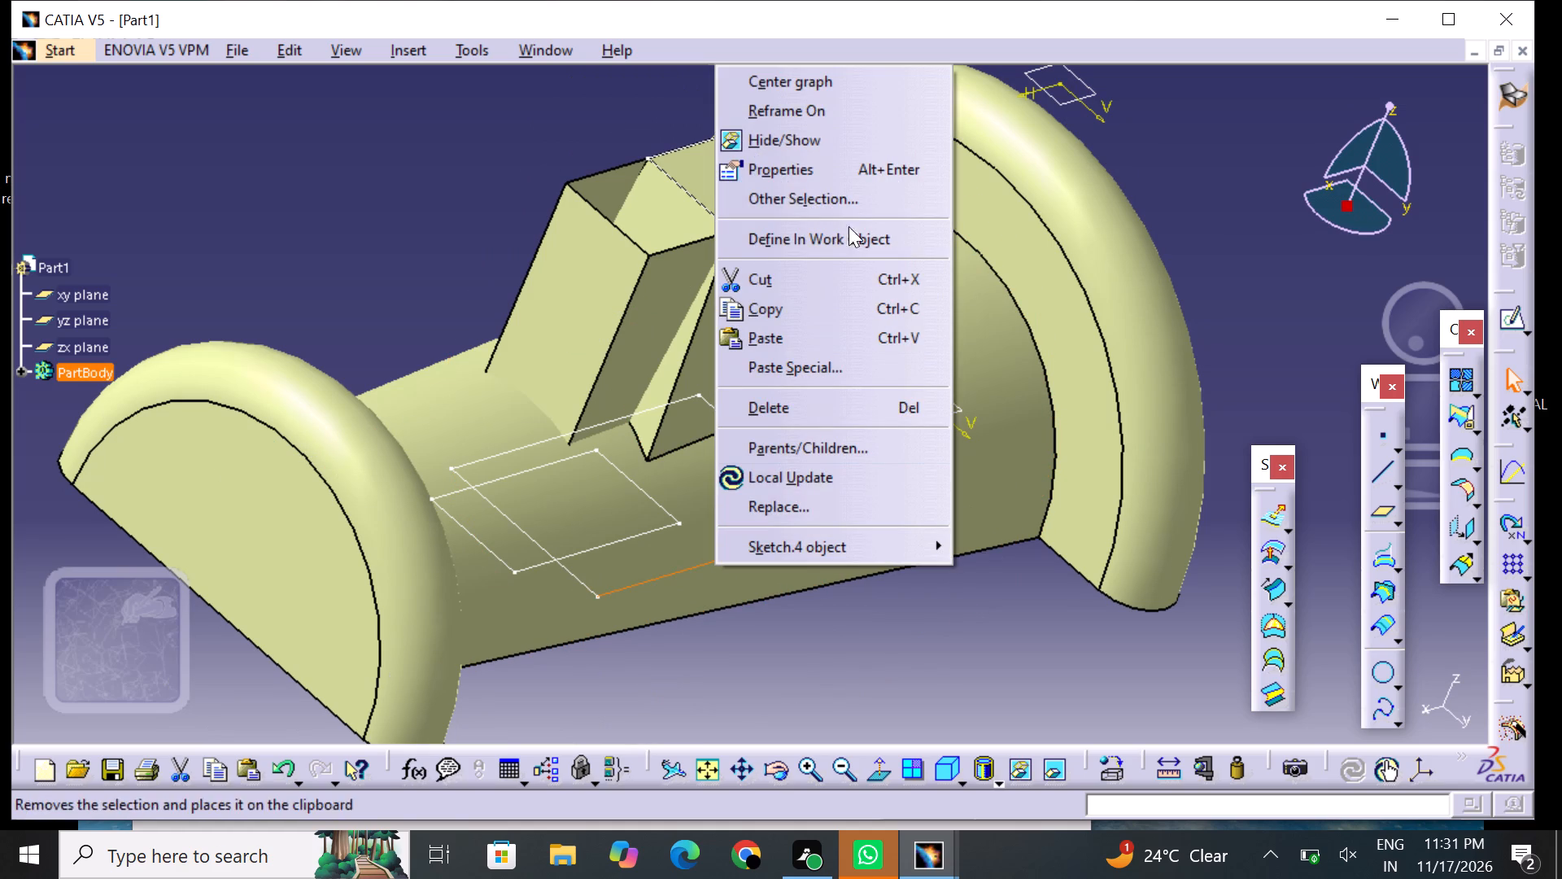
pyautogui.click(816, 155)
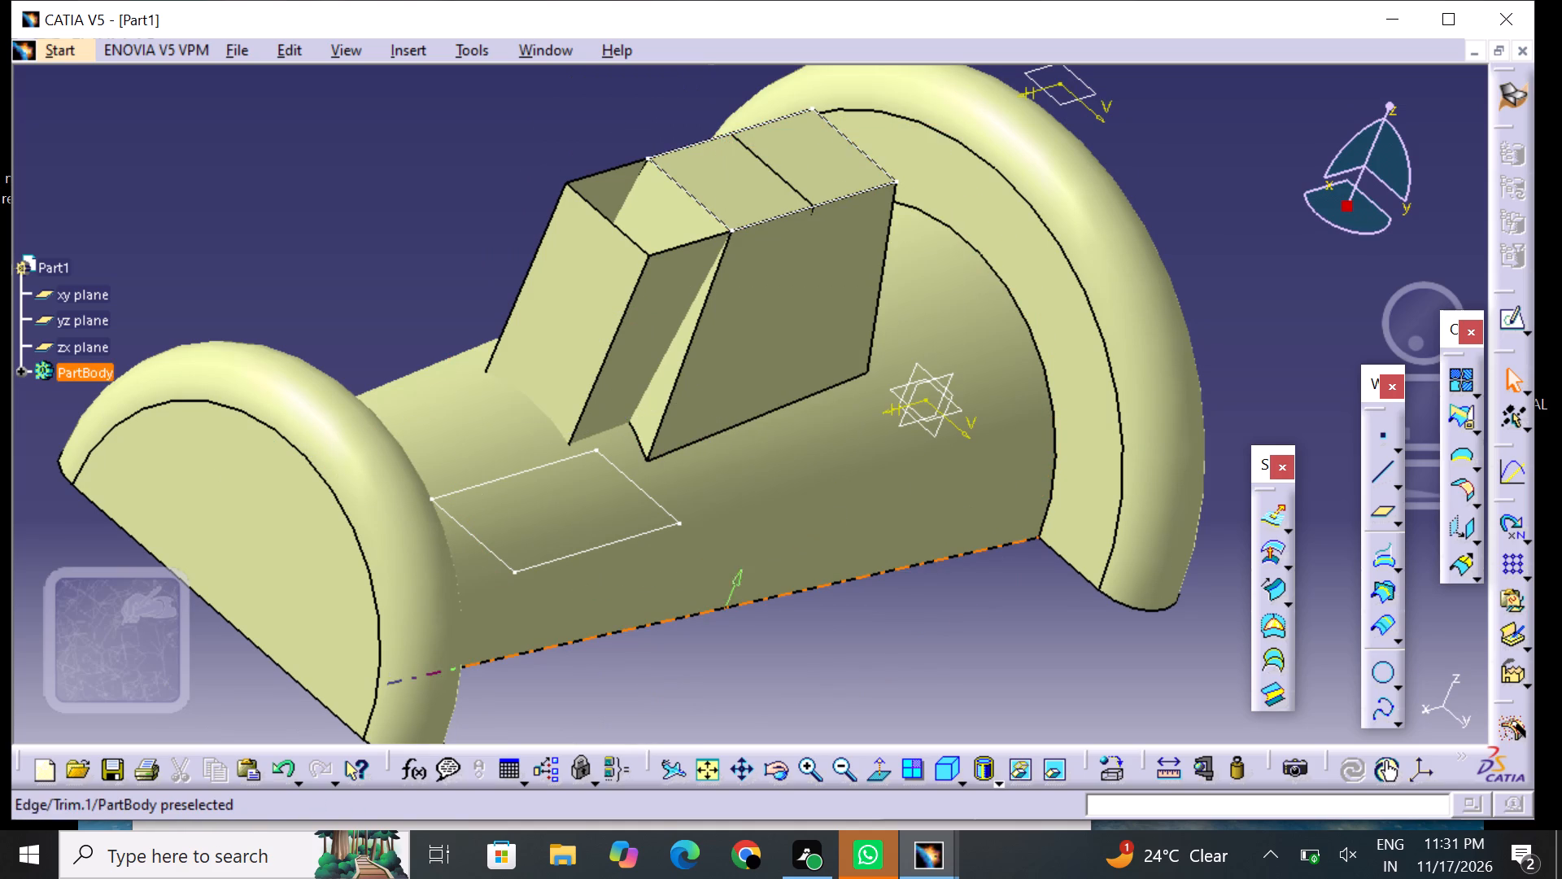
pyautogui.click(613, 543)
pyautogui.rightClick(610, 548)
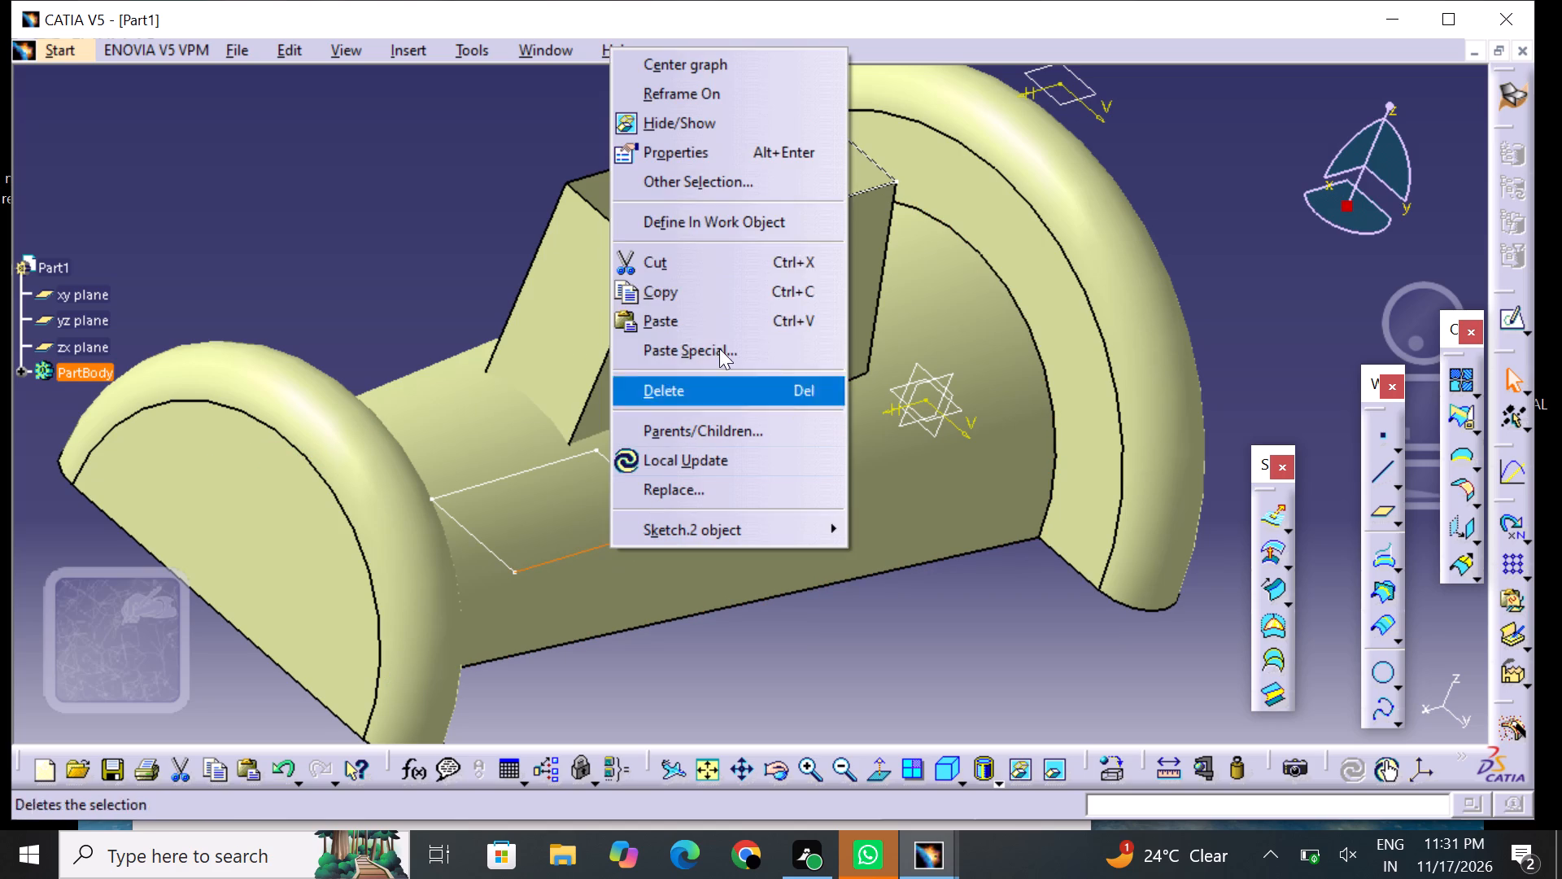
pyautogui.click(723, 131)
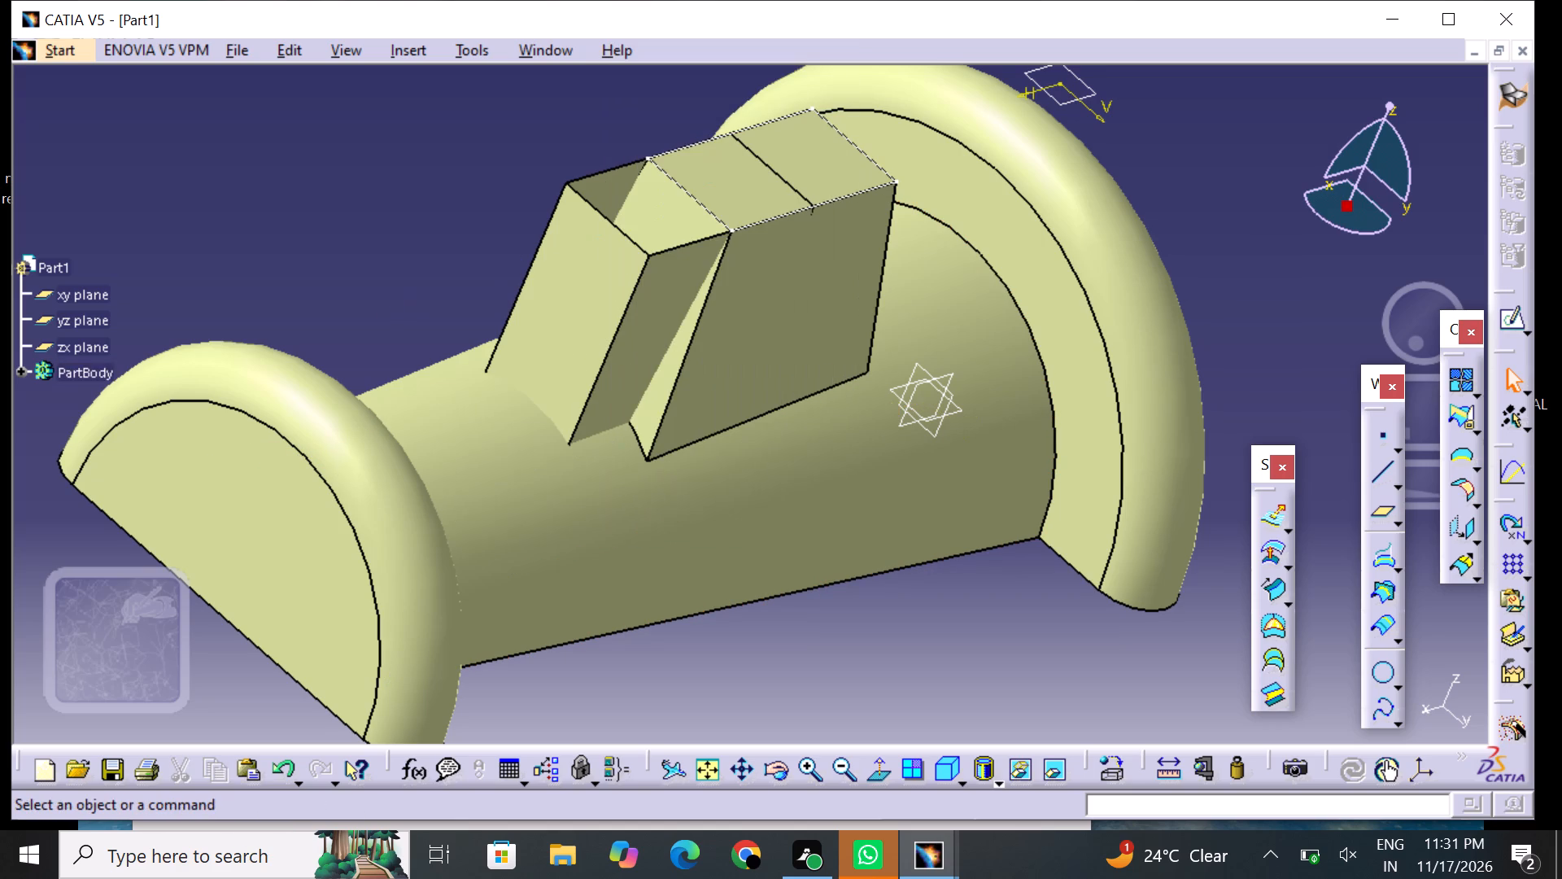
# Hide the extruded surface, leaving the trimmed body with its tapered block displayed.
pyautogui.scroll(-1, 393, 324)
pyautogui.click(76, 309)
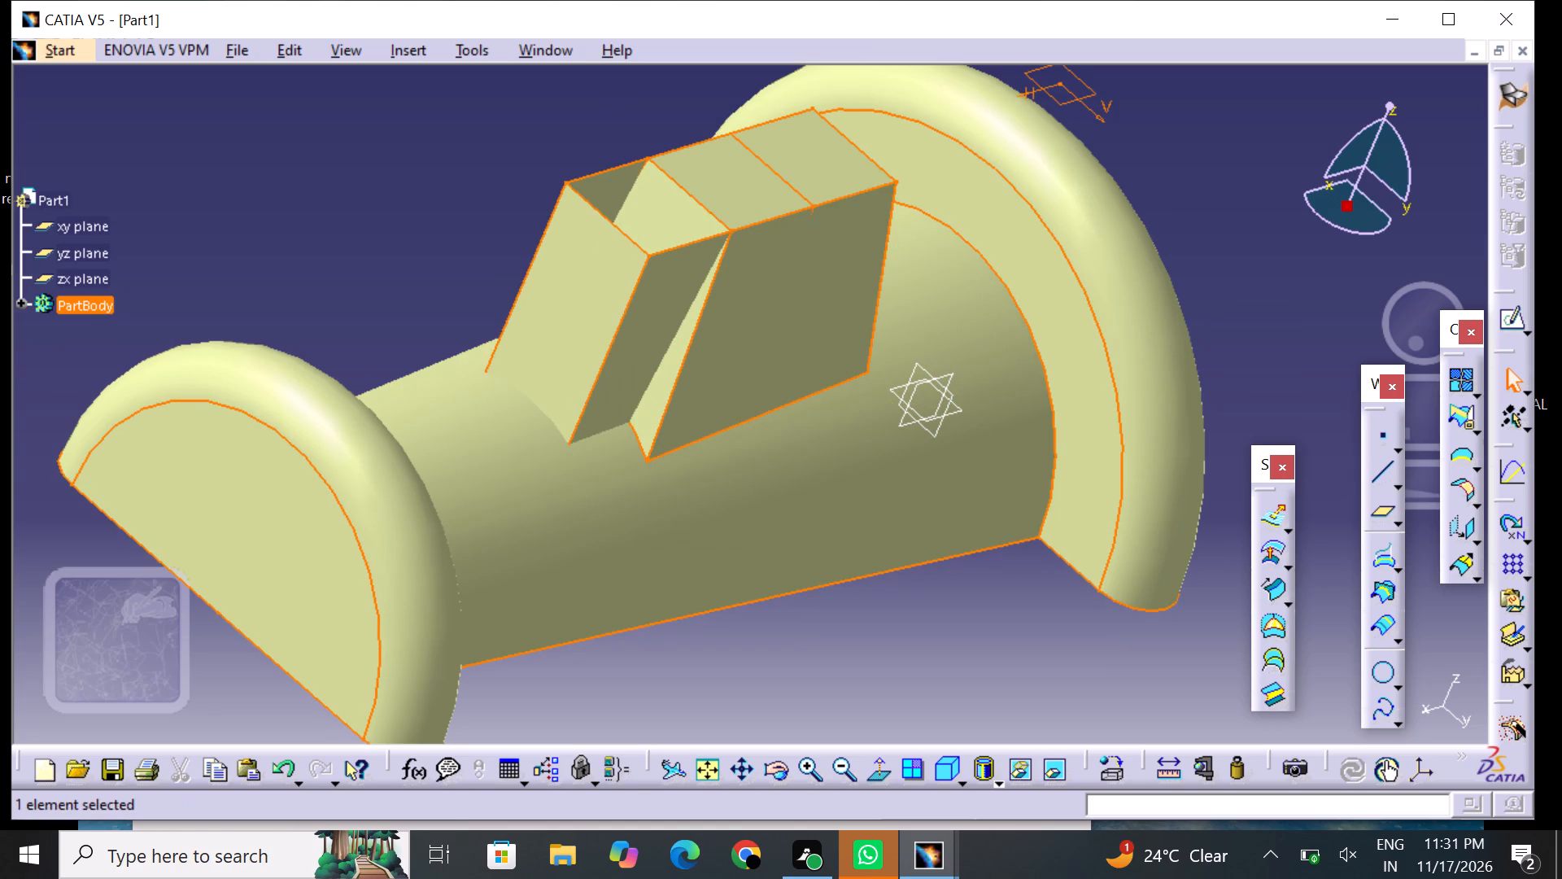
pyautogui.click(16, 302)
pyautogui.click(18, 303)
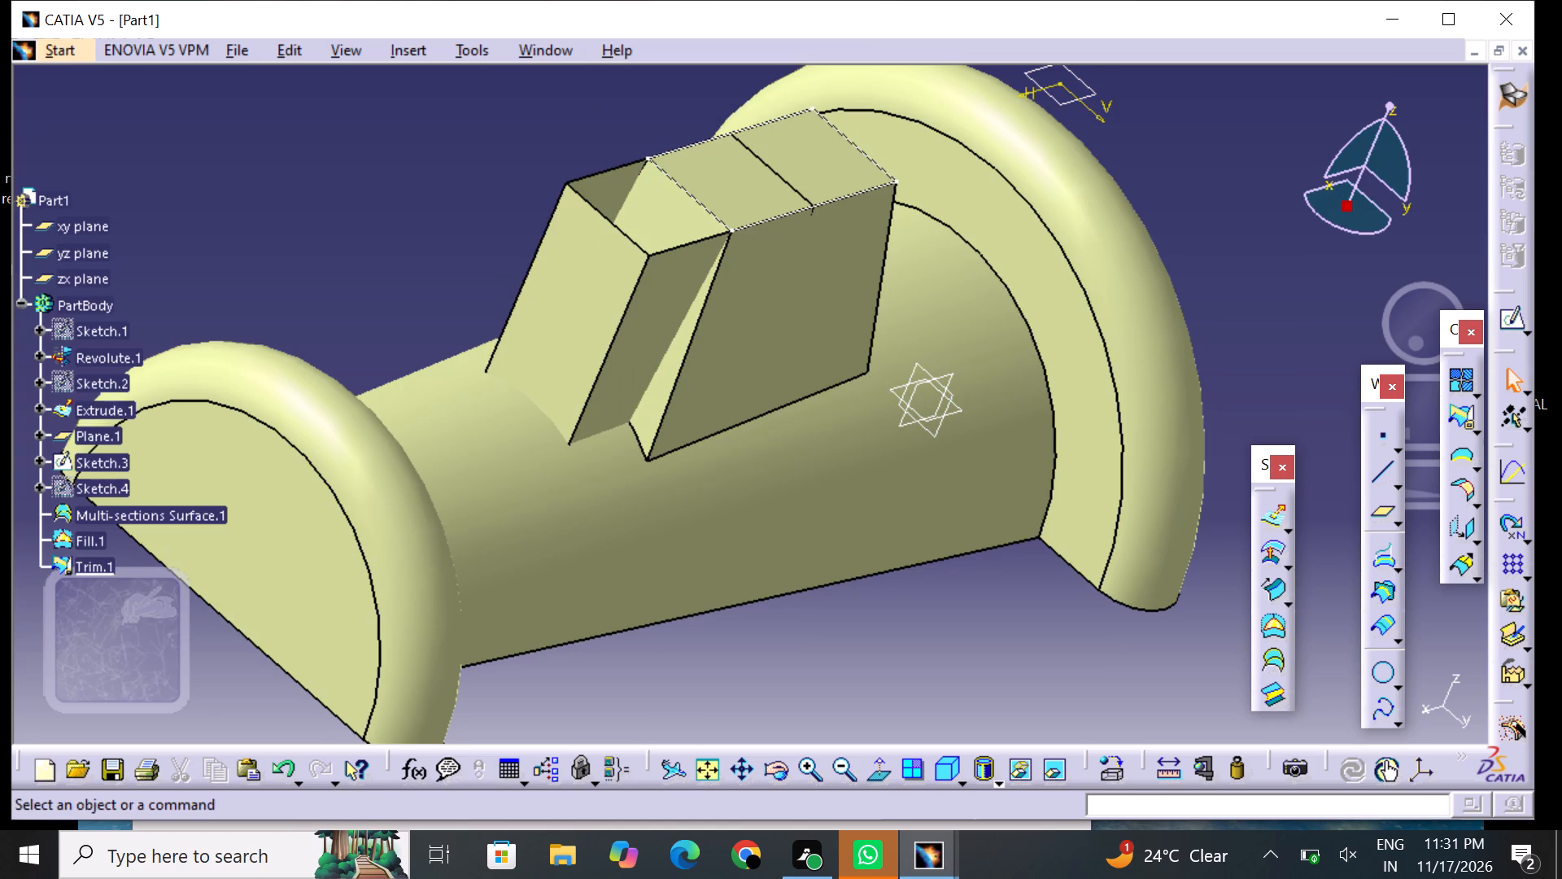
pyautogui.click(108, 397)
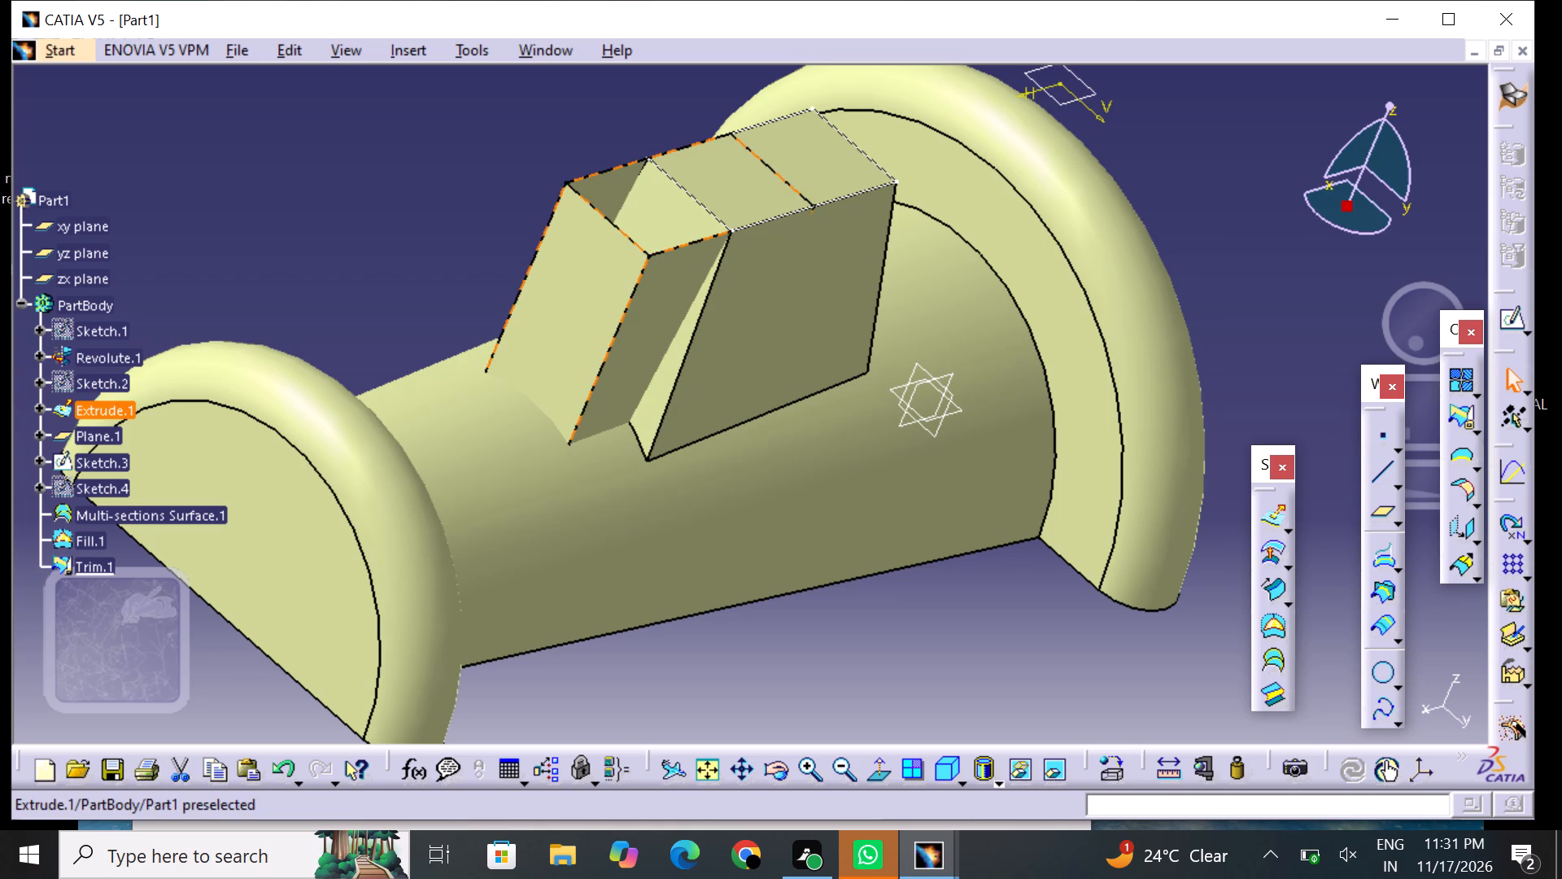
pyautogui.rightClick(105, 397)
pyautogui.click(184, 411)
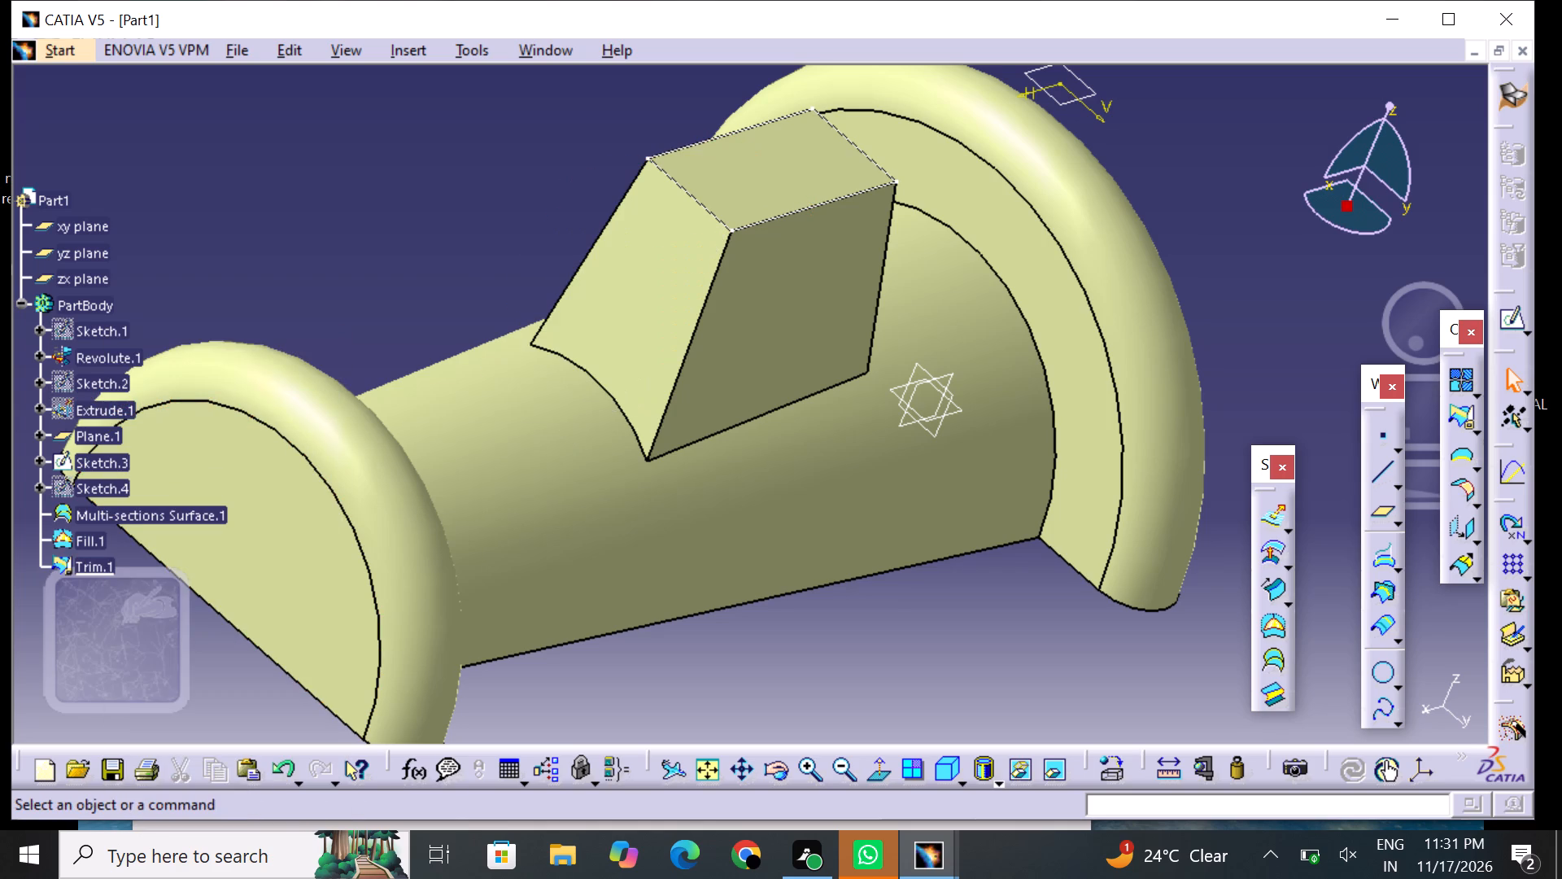
# Hide the rectangle sketch on the offset plane around the top of the tapered block.
pyautogui.moveTo(1064, 698); pyautogui.dragTo(1145, 619, button='middle')
pyautogui.moveTo(1071, 696); pyautogui.dragTo(1145, 619, button='right')
pyautogui.moveTo(1117, 618); pyautogui.dragTo(1114, 641, button='middle')
pyautogui.scroll(-3, 377, 291)
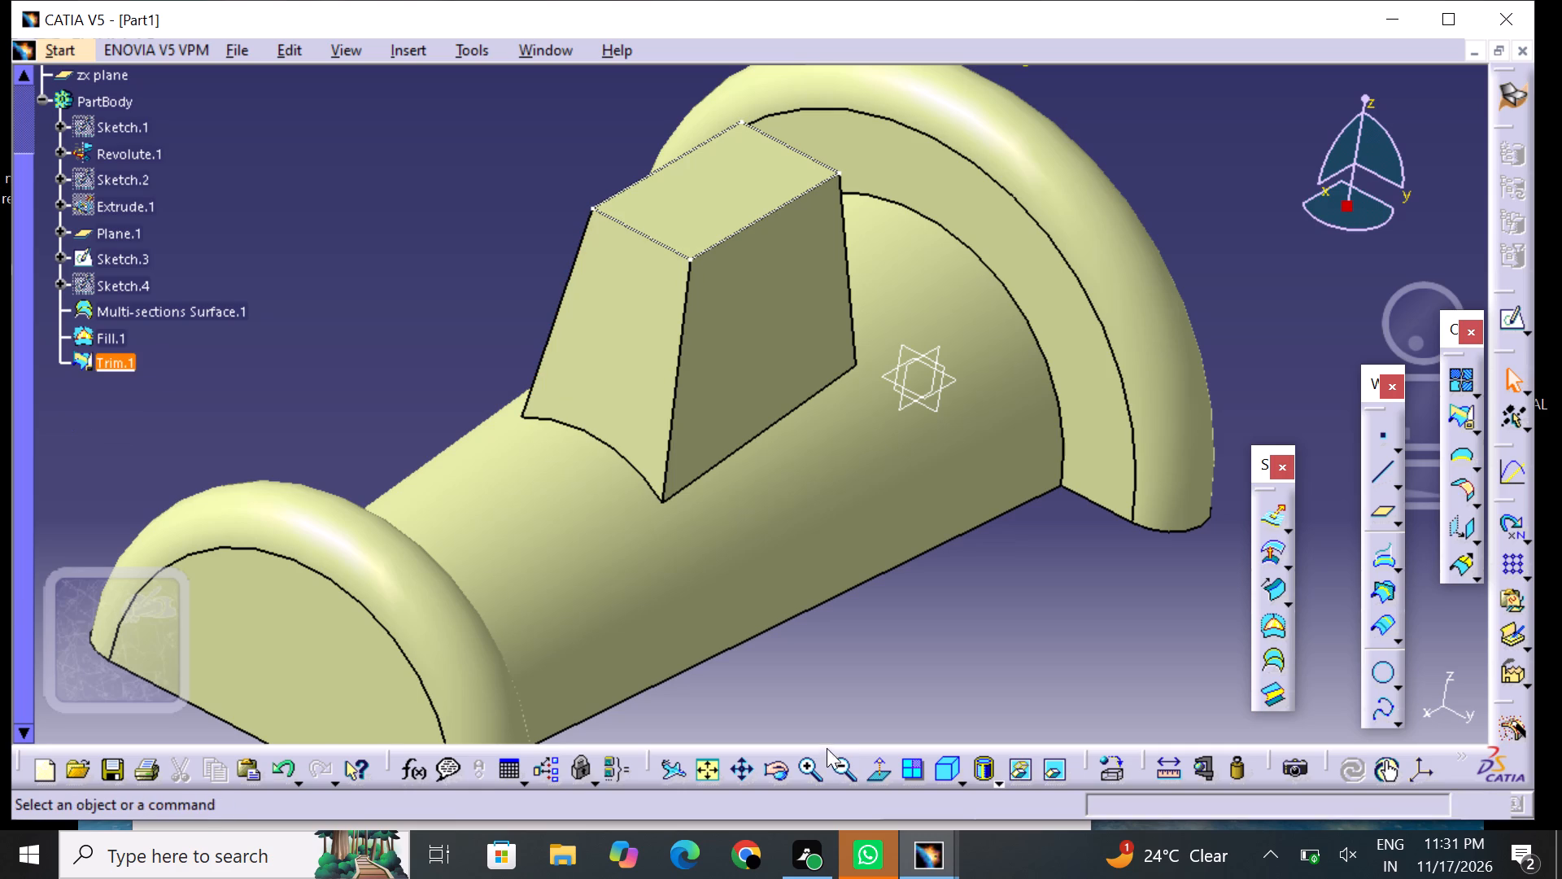
pyautogui.click(844, 760)
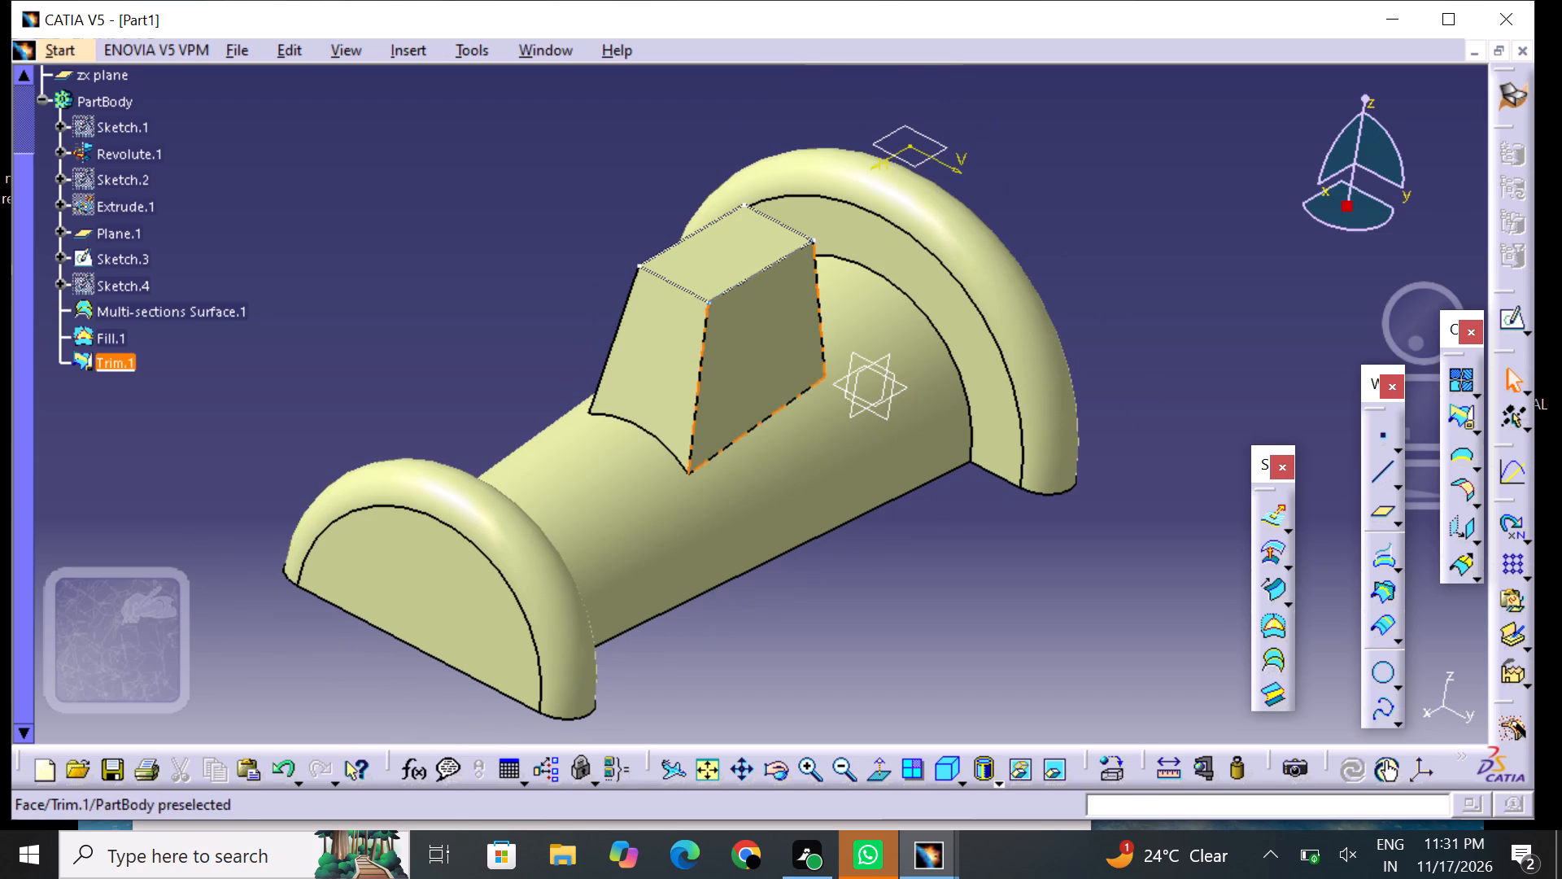
pyautogui.click(741, 281)
pyautogui.rightClick(740, 282)
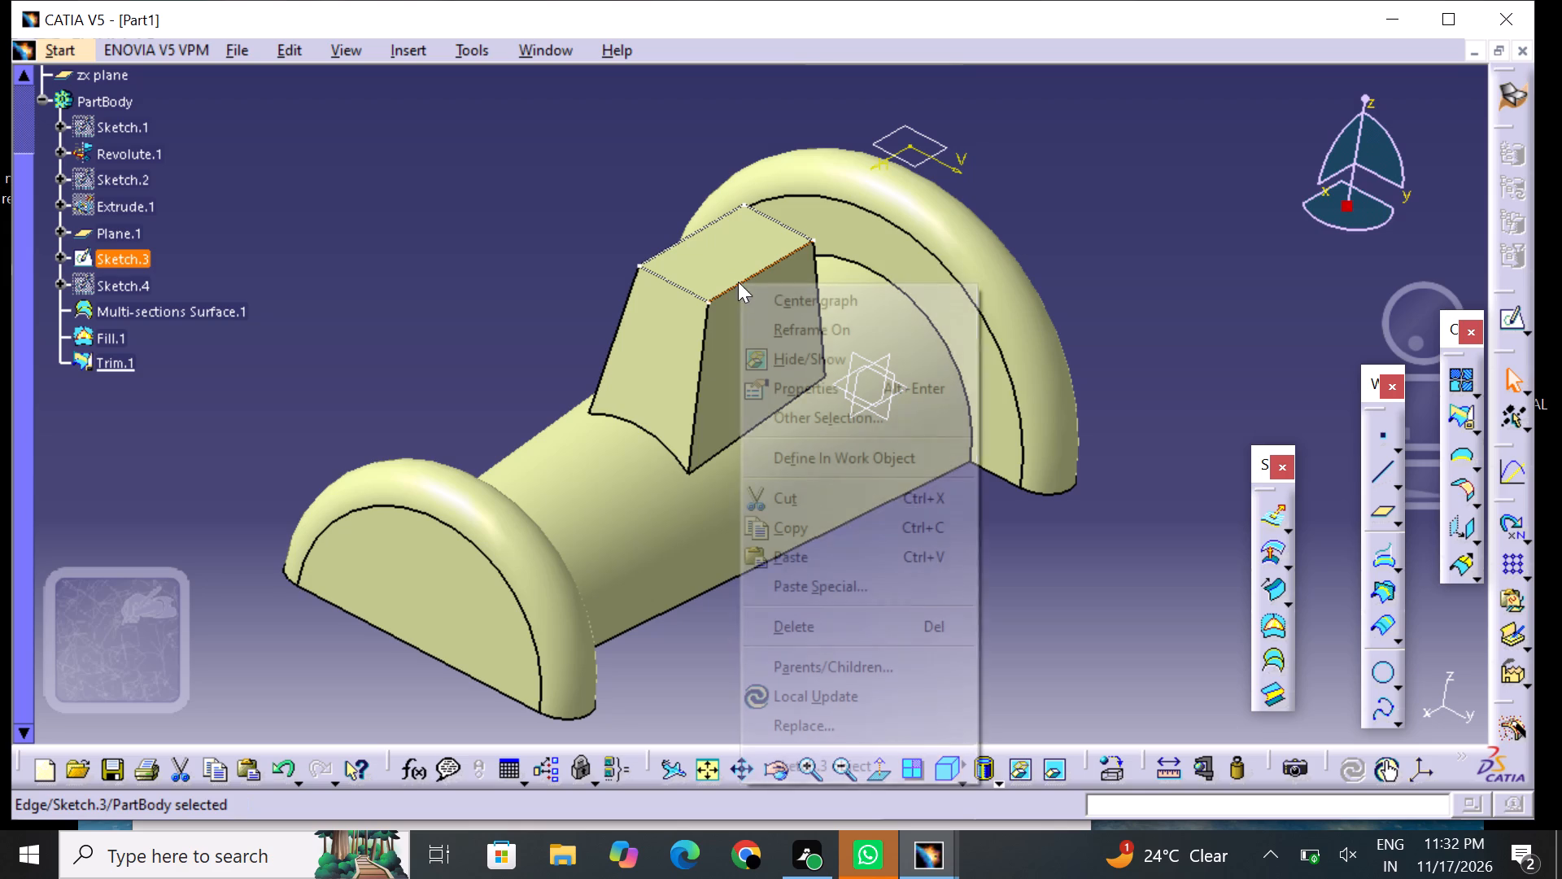
pyautogui.click(809, 368)
pyautogui.click(905, 588)
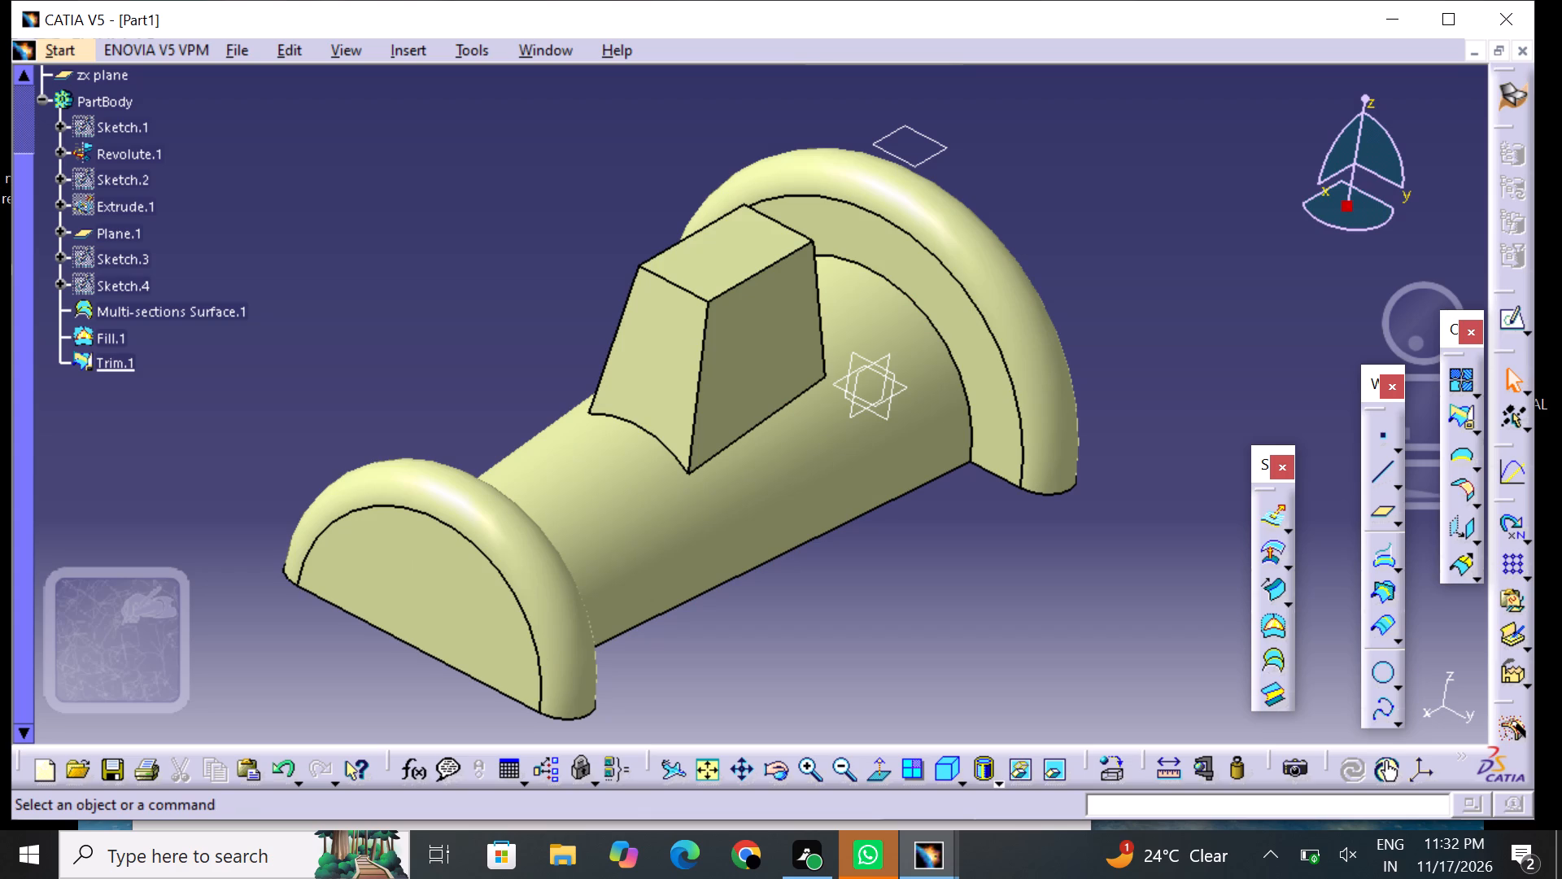
# Create a Join from the trimmed surface with connexity checking and a 0.001 mm merging distance.
pyautogui.click(1453, 378)
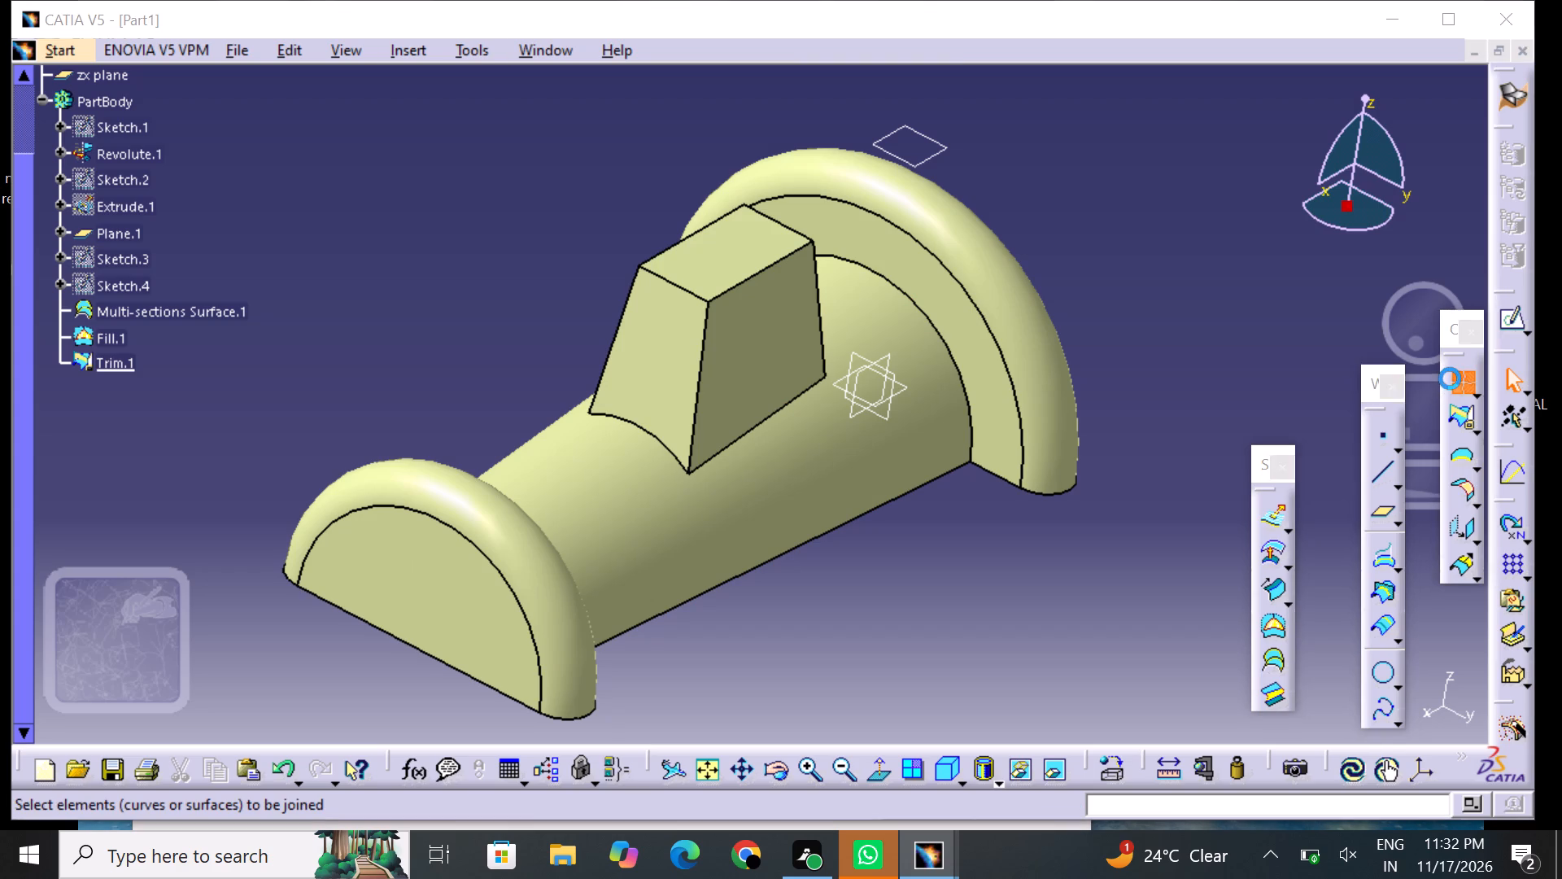
pyautogui.click(791, 463)
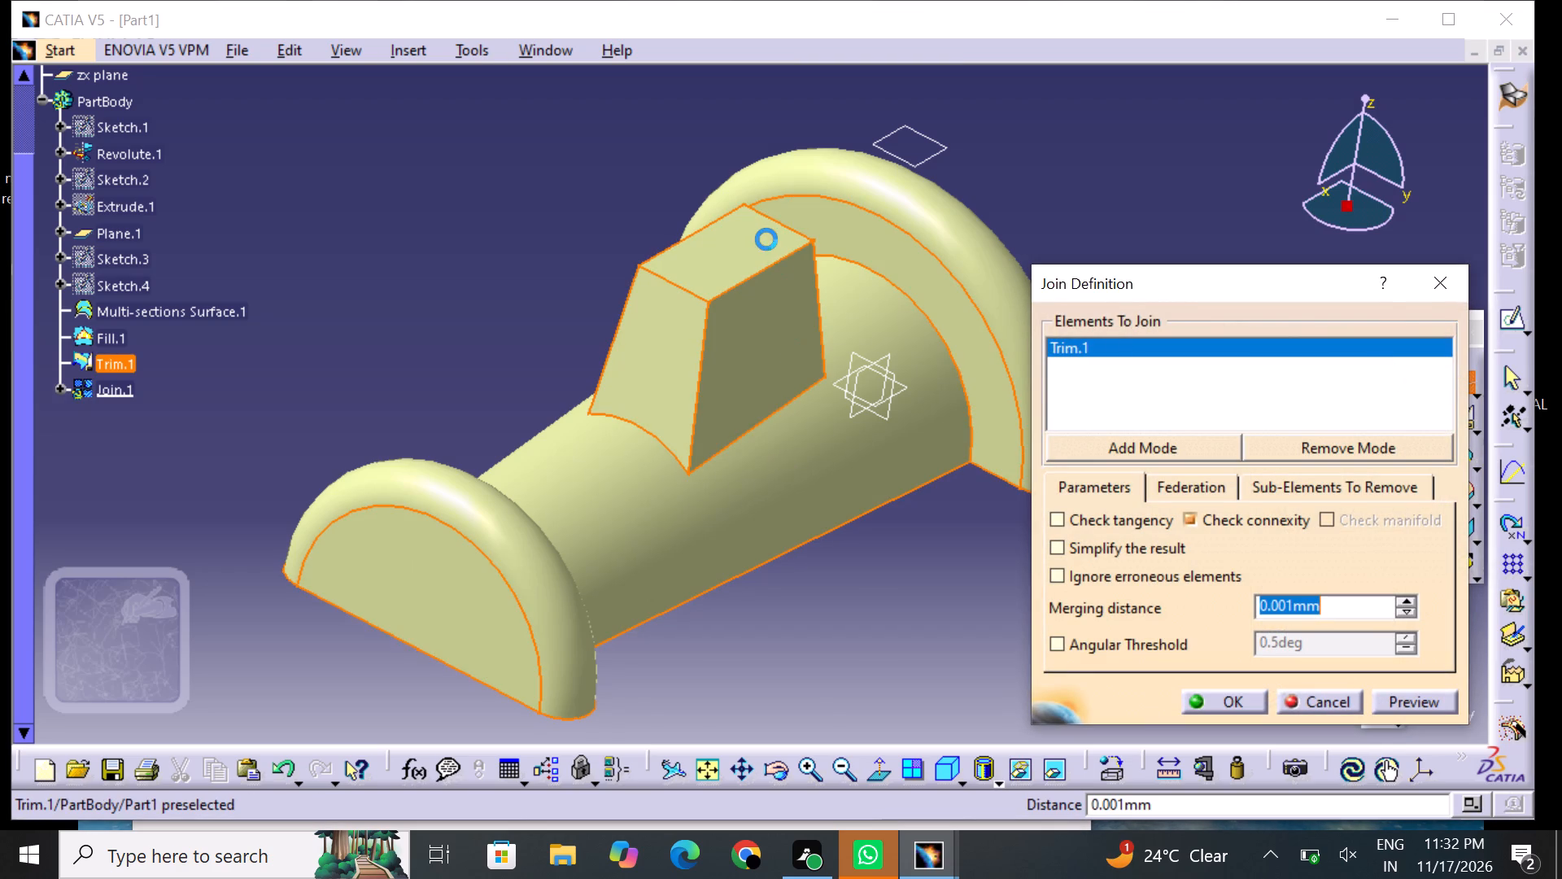
pyautogui.click(749, 250)
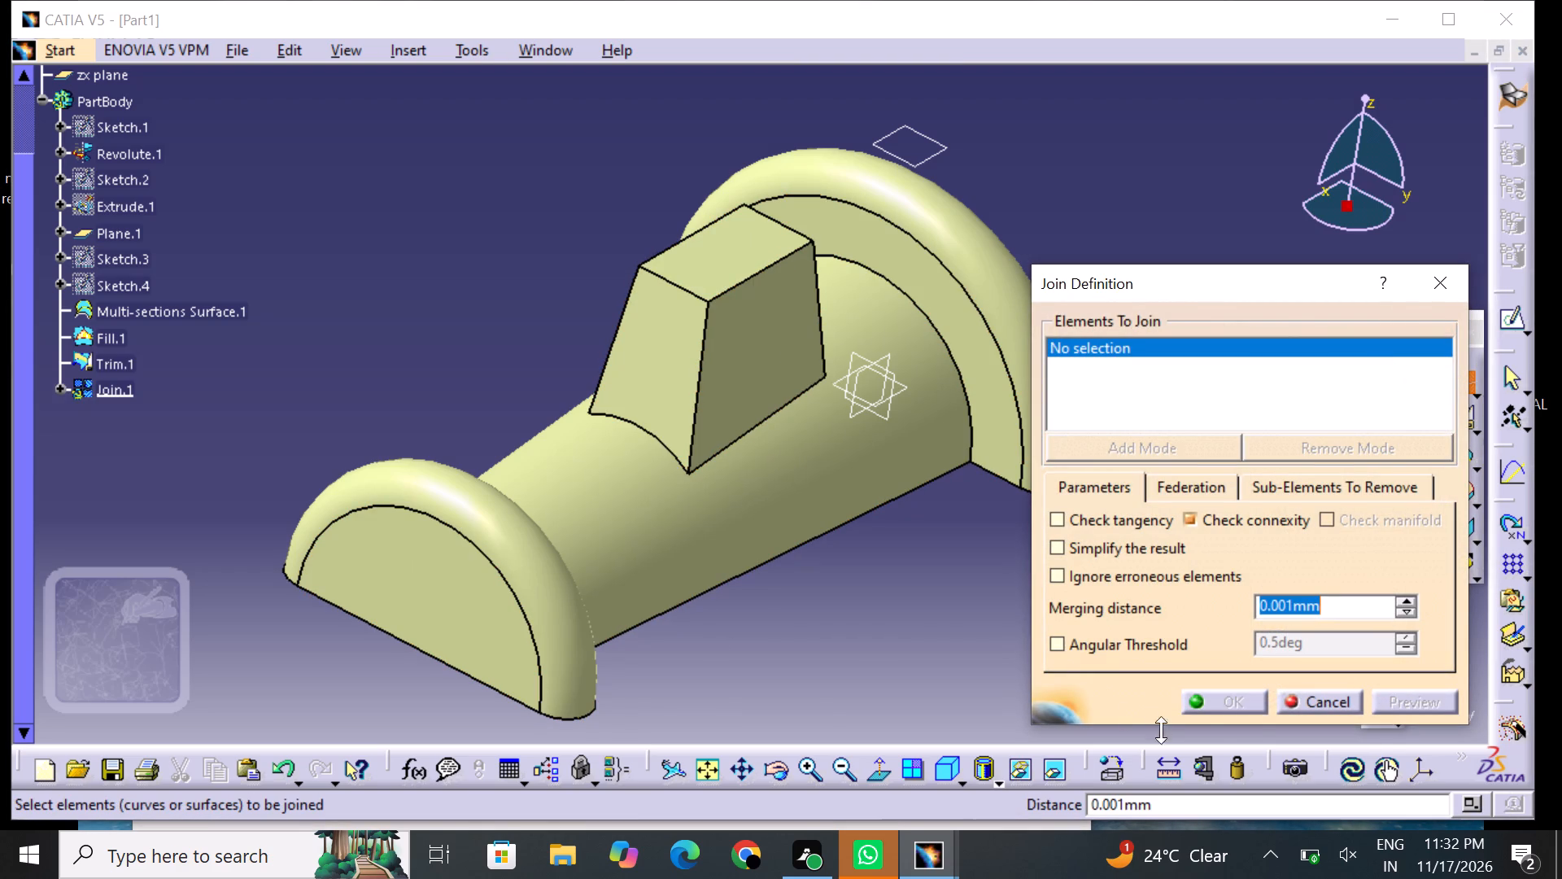
pyautogui.click(750, 478)
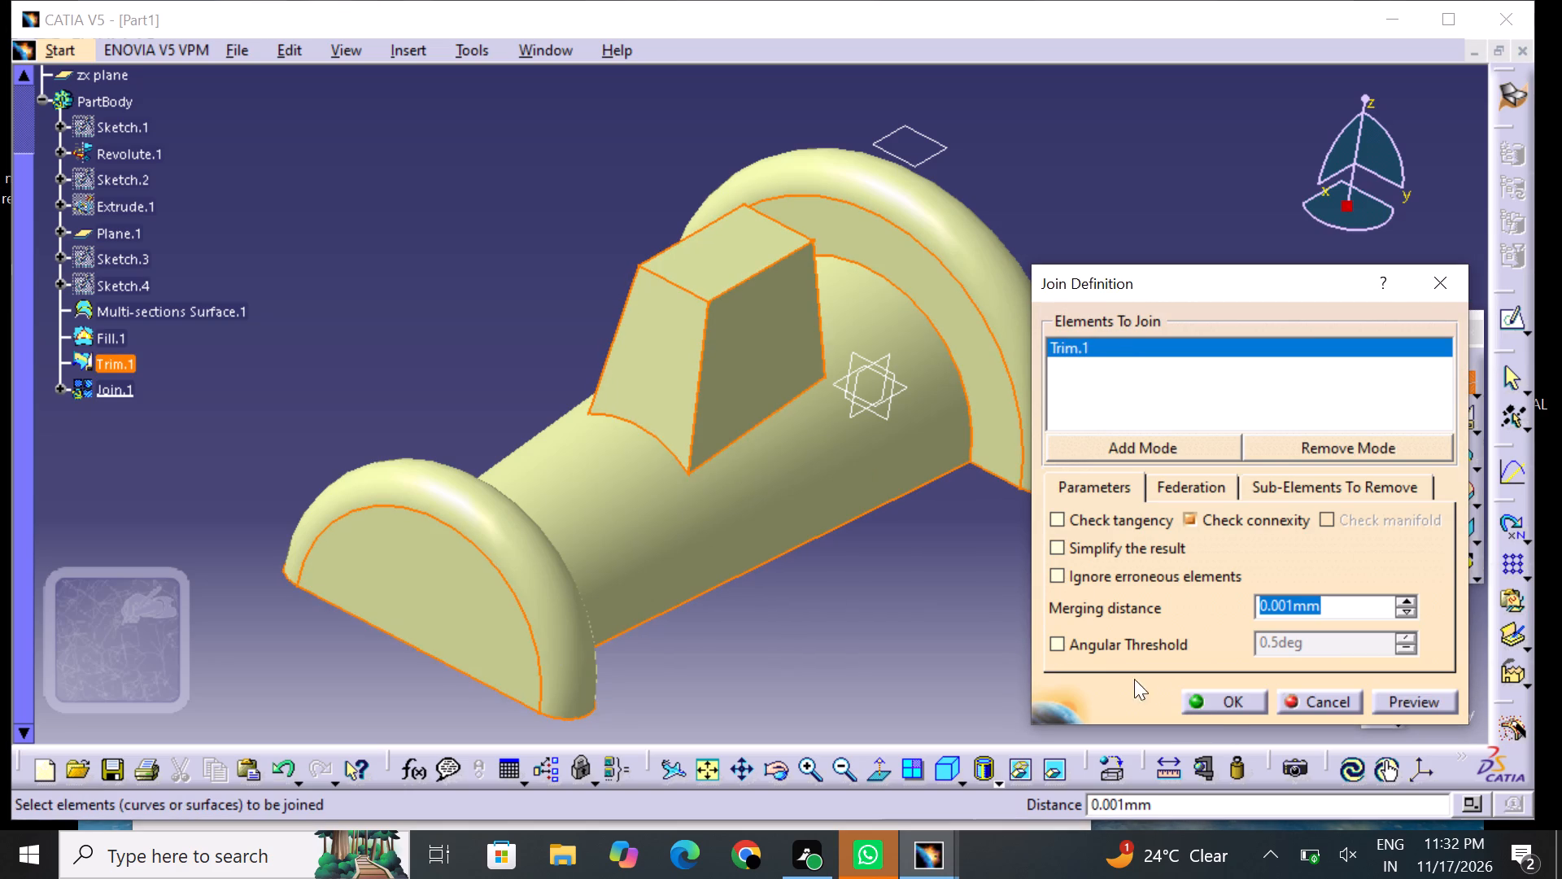
pyautogui.click(1237, 700)
pyautogui.click(940, 635)
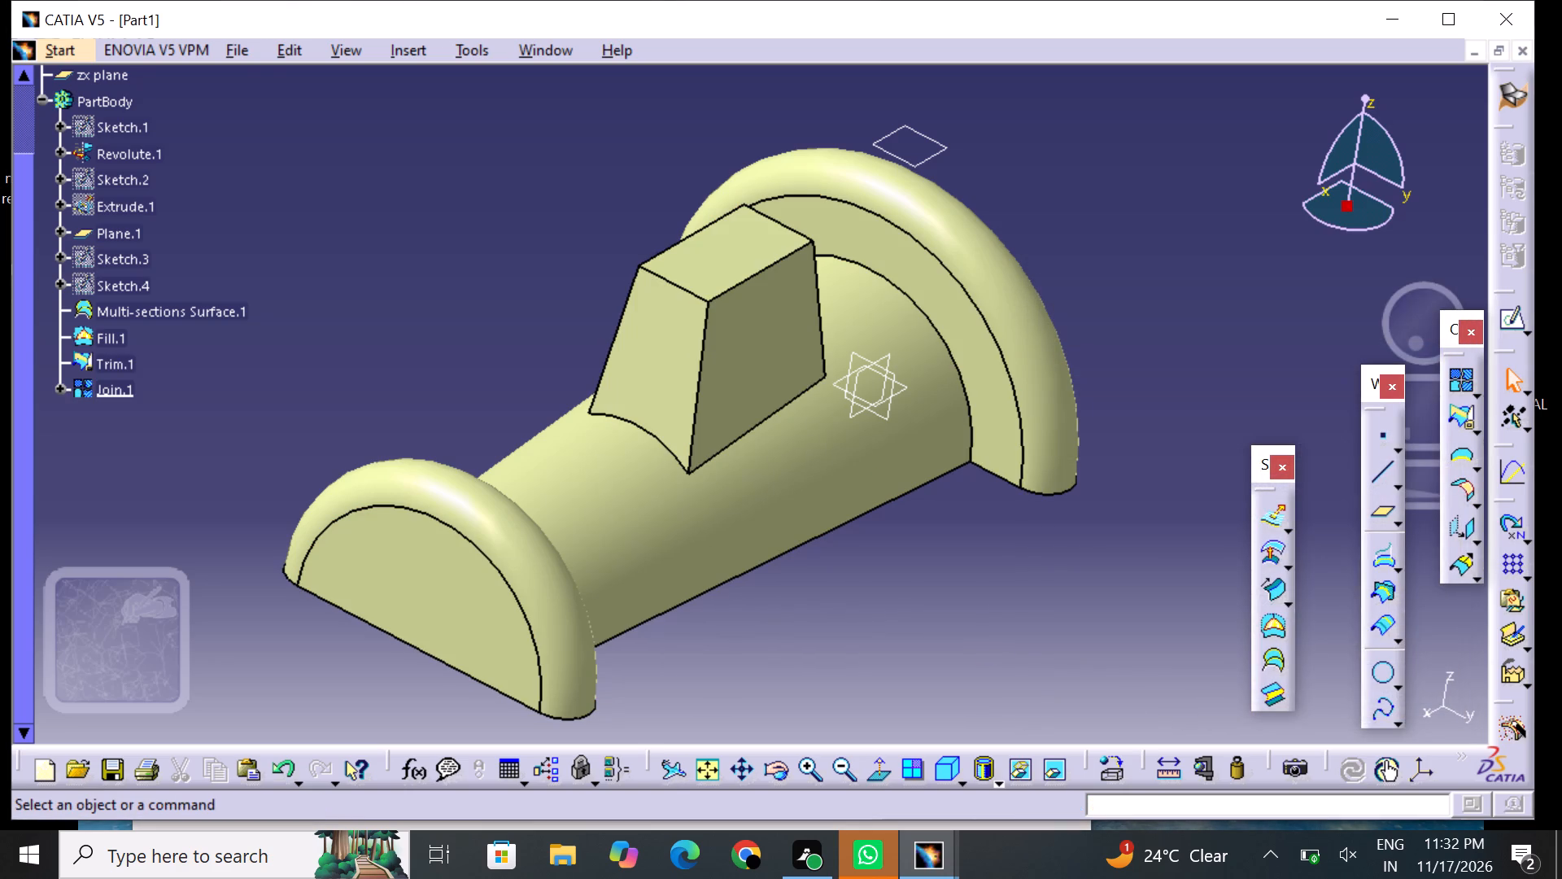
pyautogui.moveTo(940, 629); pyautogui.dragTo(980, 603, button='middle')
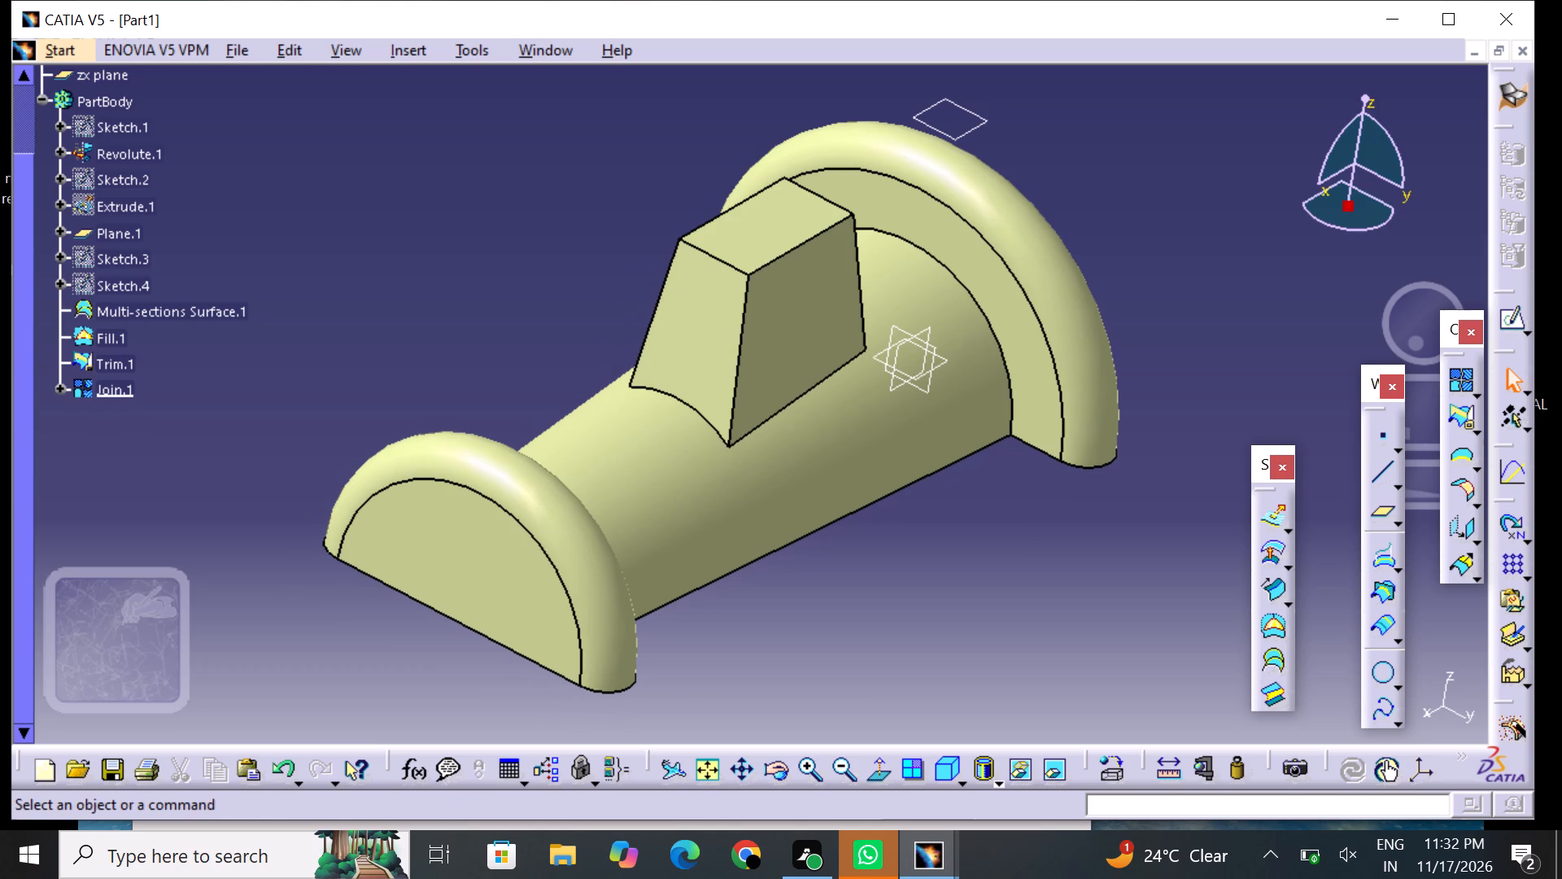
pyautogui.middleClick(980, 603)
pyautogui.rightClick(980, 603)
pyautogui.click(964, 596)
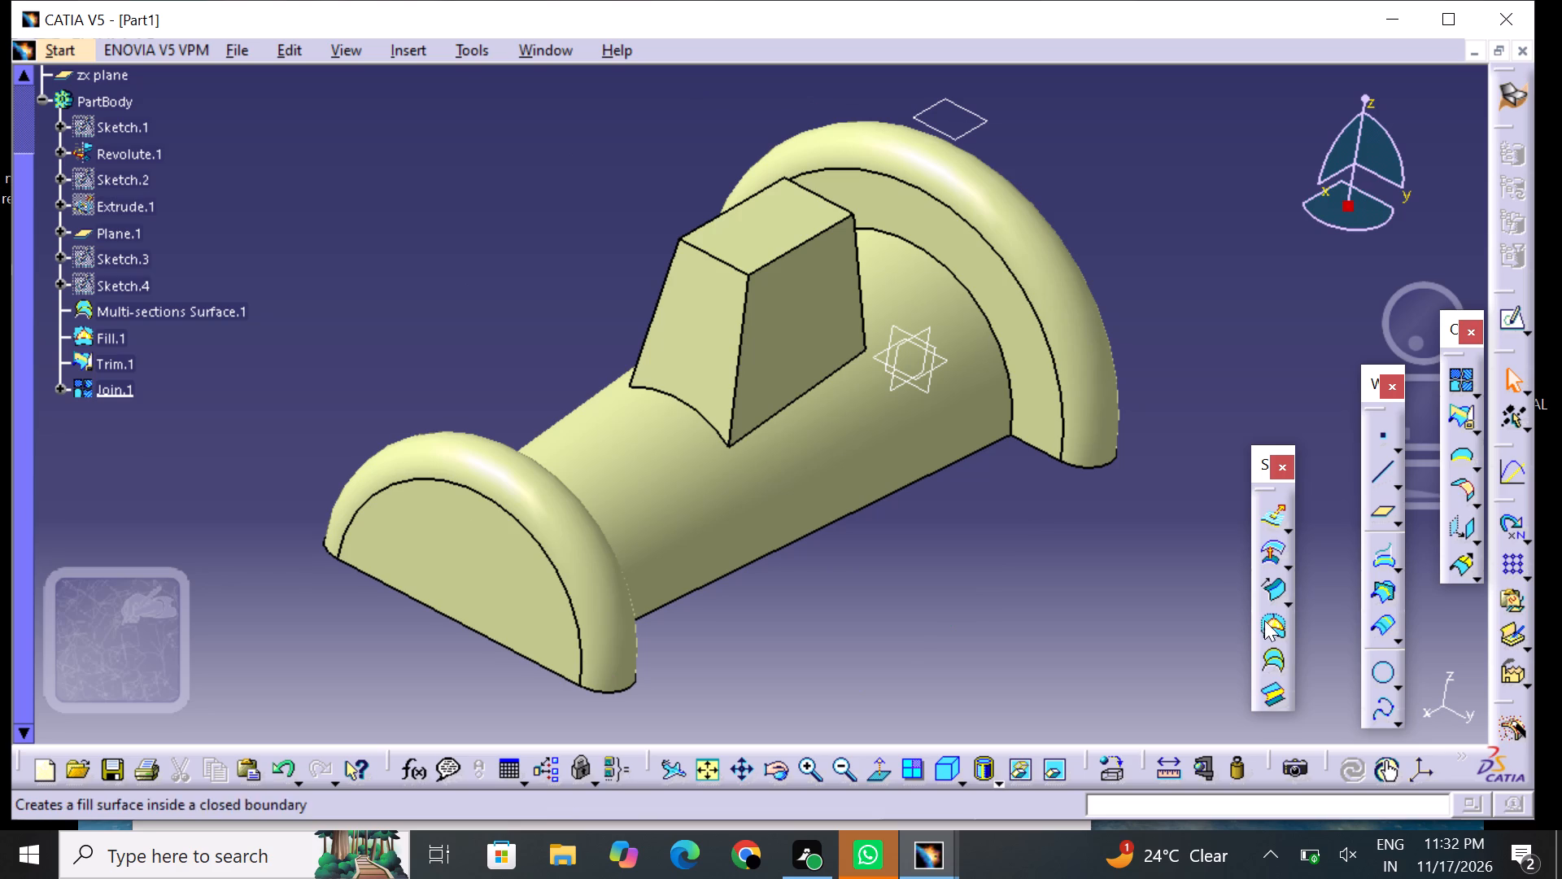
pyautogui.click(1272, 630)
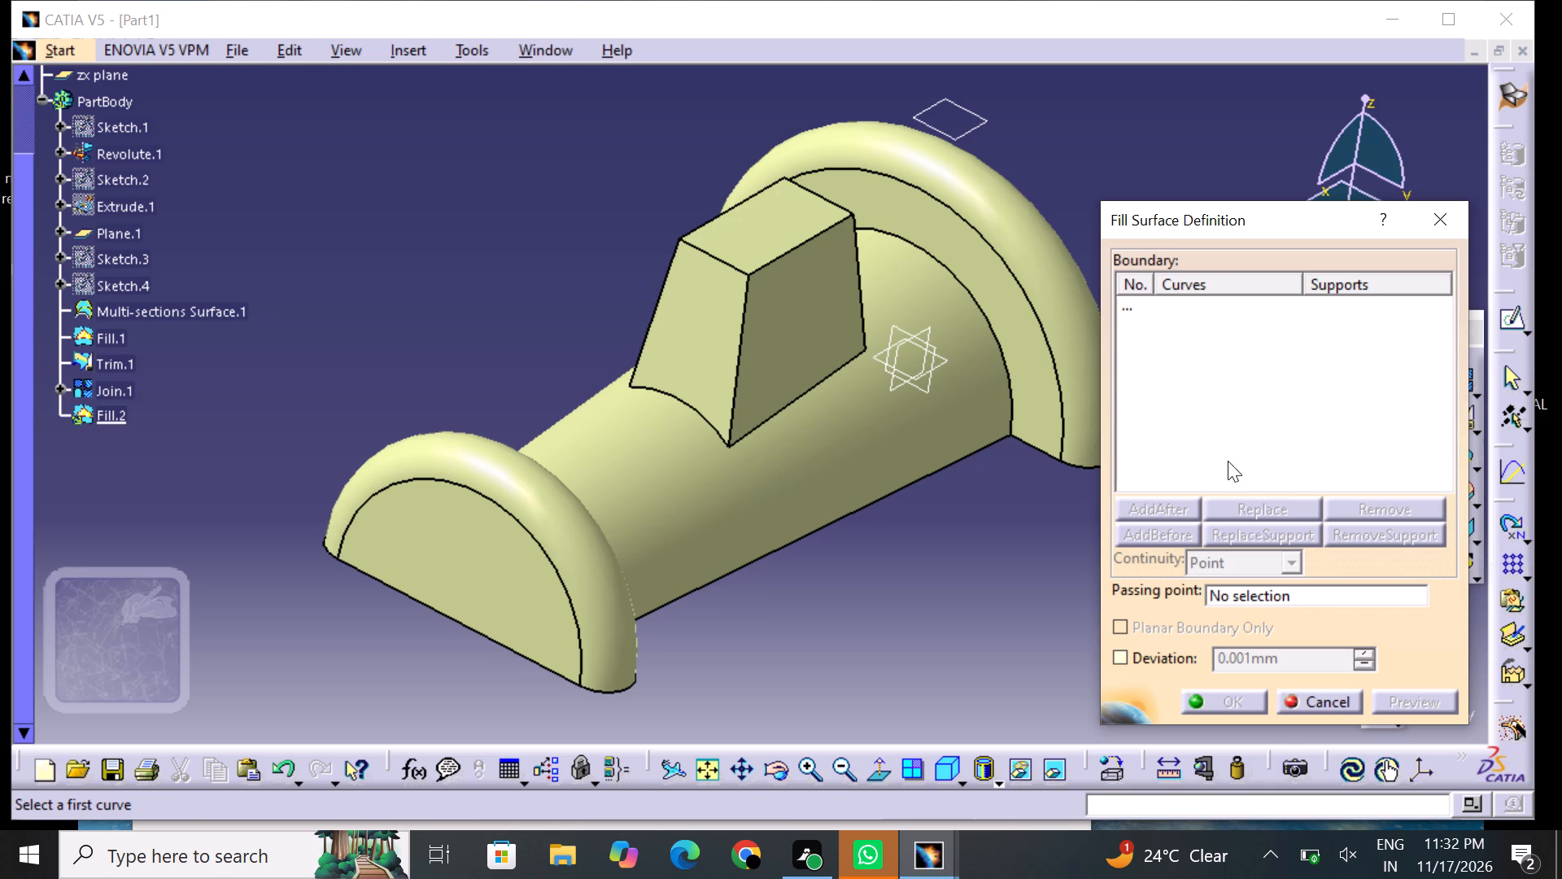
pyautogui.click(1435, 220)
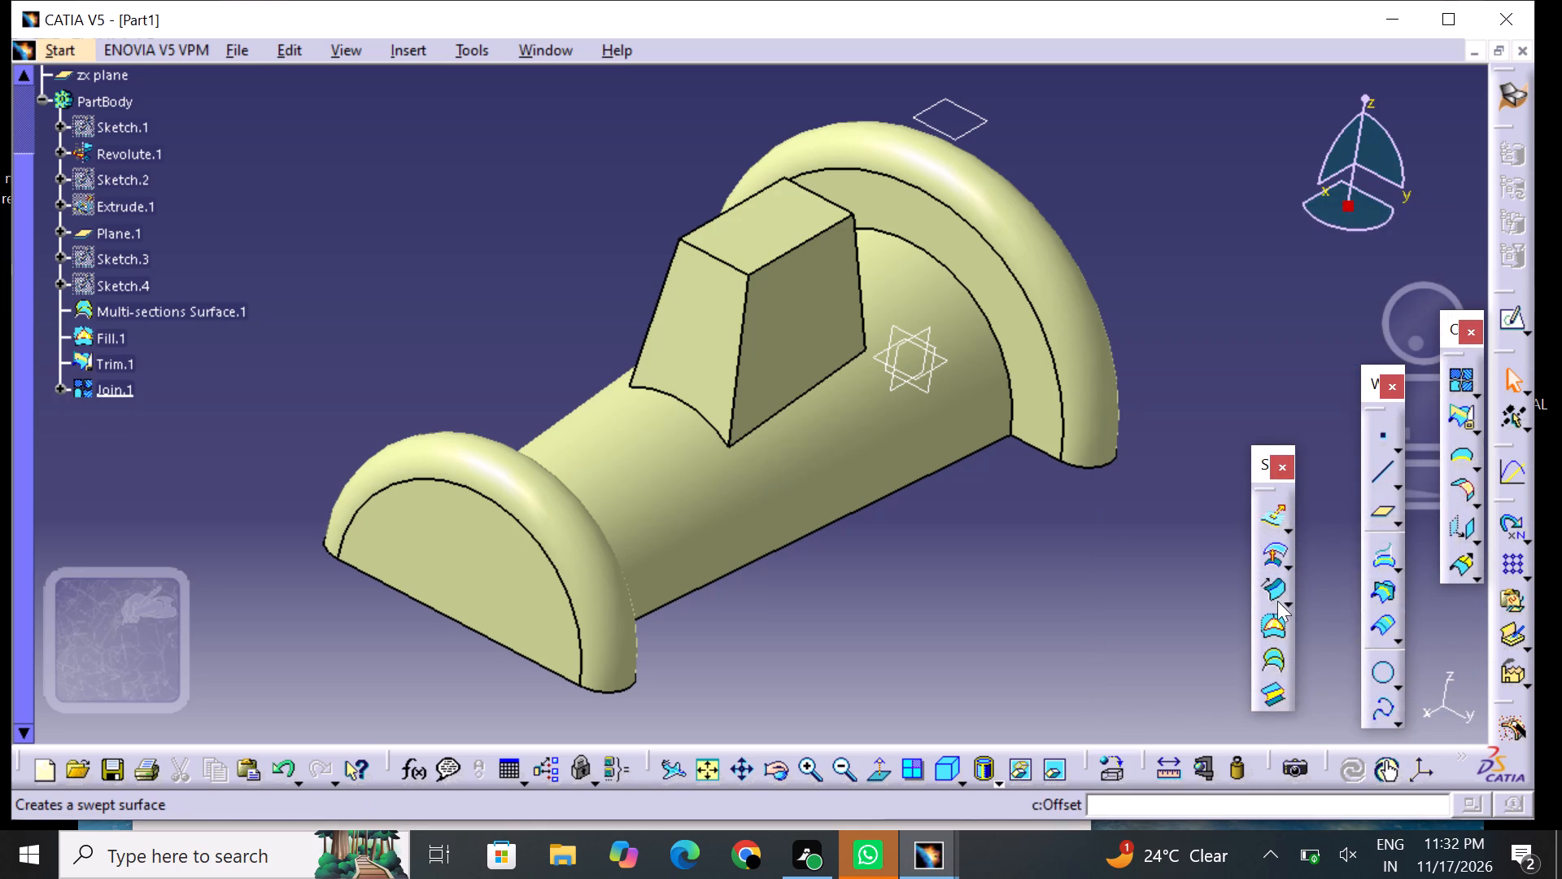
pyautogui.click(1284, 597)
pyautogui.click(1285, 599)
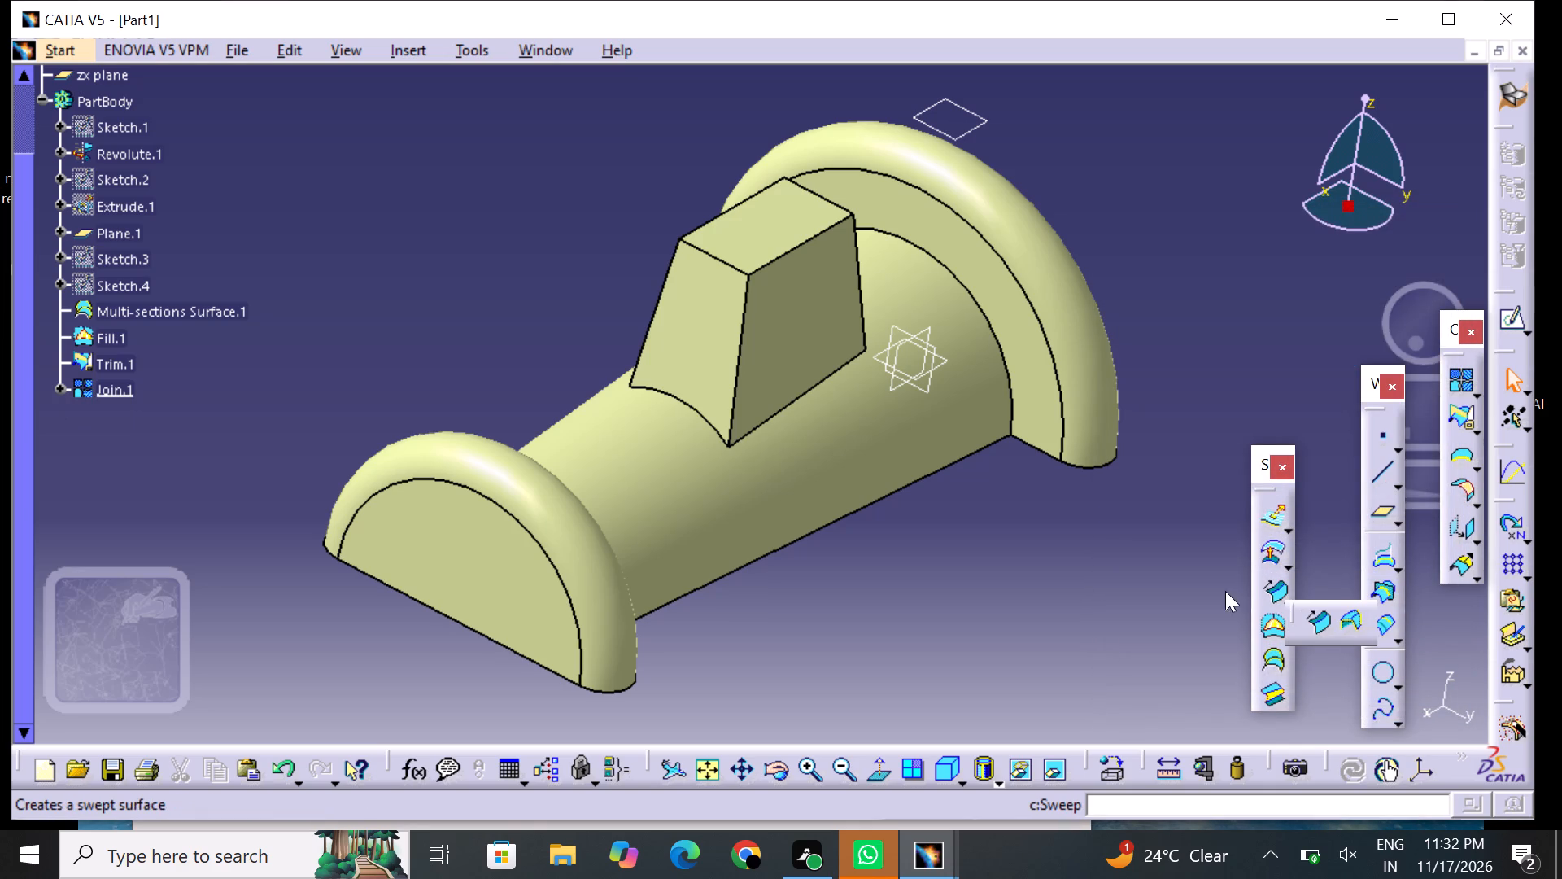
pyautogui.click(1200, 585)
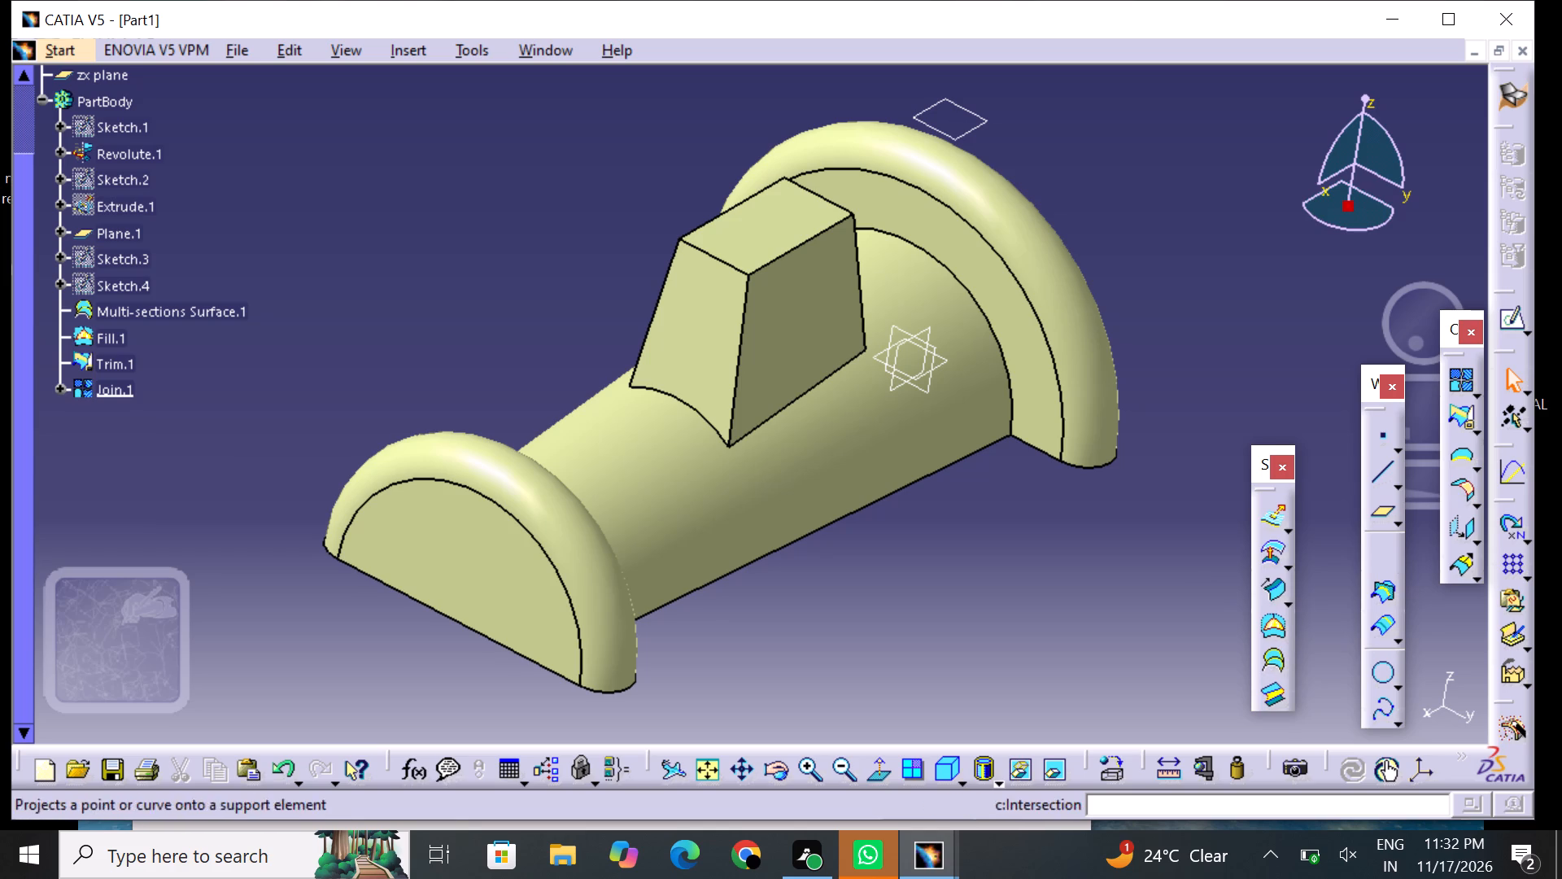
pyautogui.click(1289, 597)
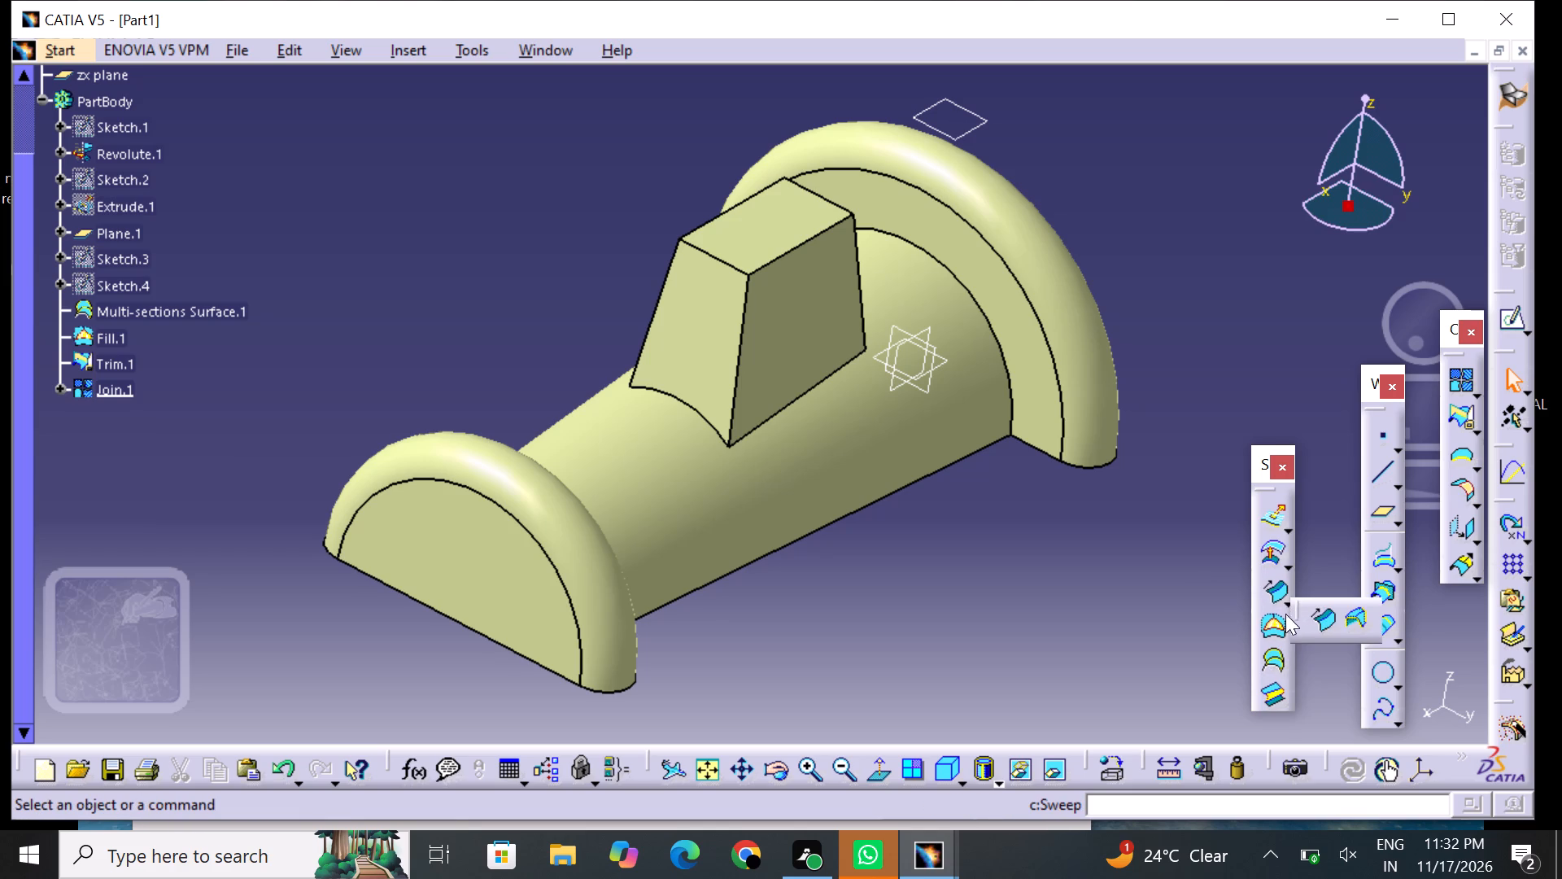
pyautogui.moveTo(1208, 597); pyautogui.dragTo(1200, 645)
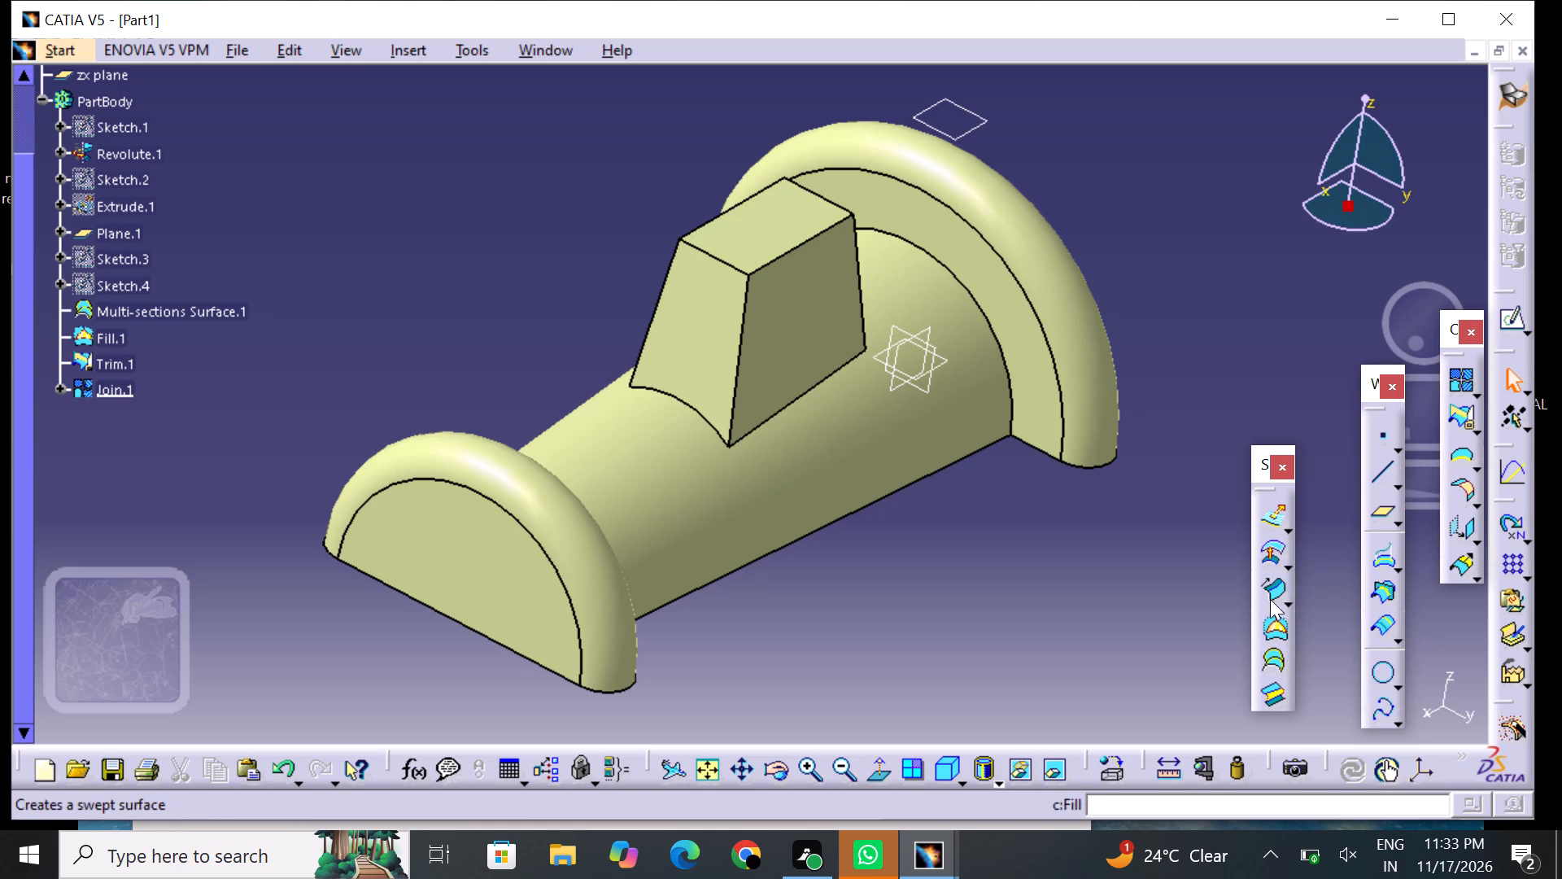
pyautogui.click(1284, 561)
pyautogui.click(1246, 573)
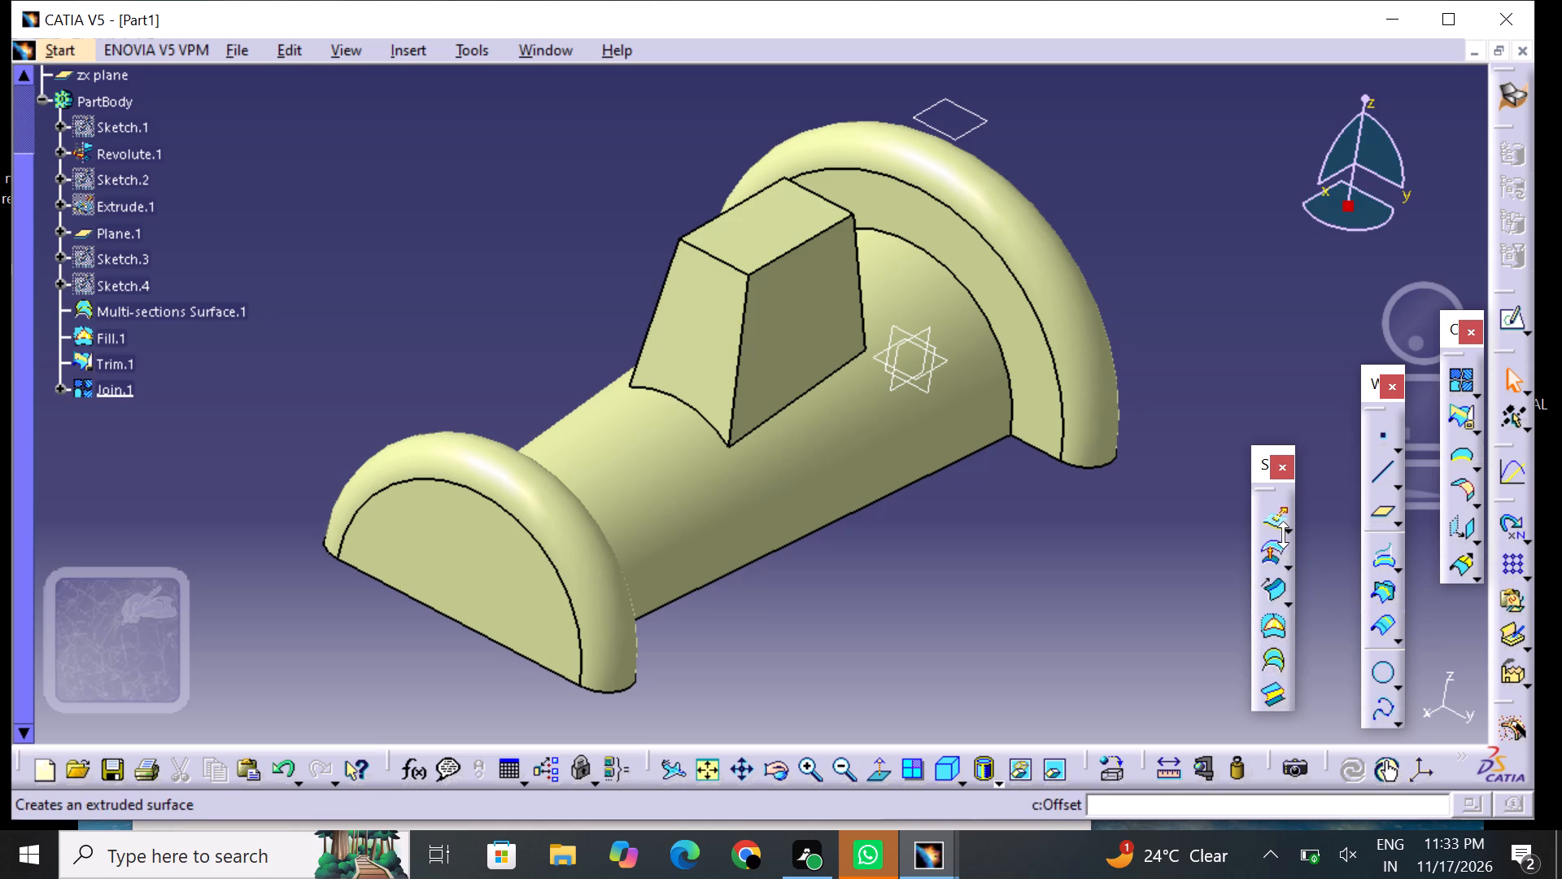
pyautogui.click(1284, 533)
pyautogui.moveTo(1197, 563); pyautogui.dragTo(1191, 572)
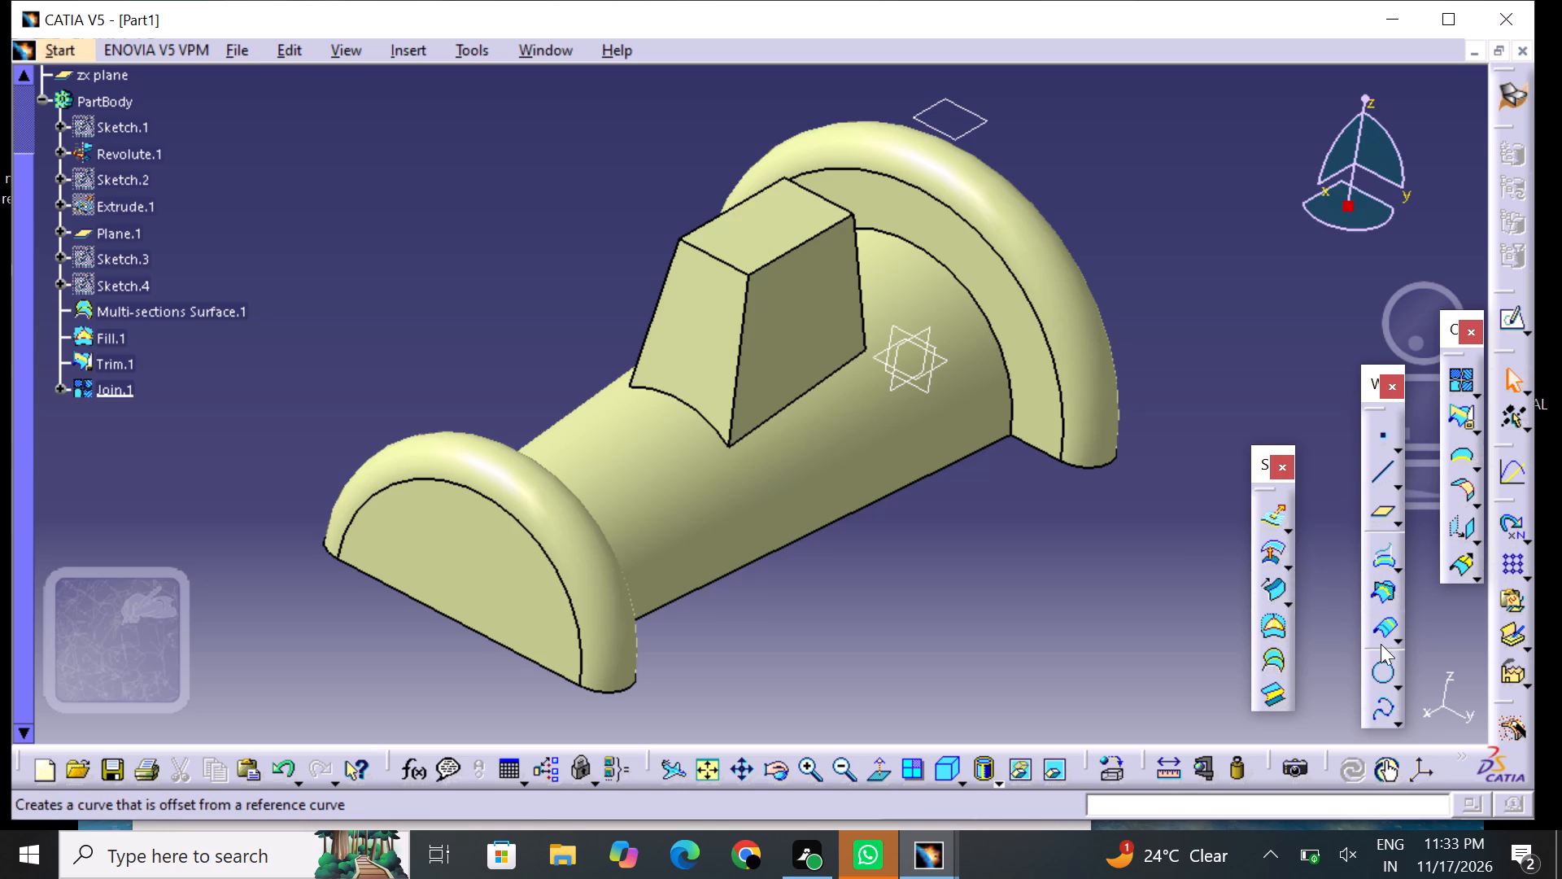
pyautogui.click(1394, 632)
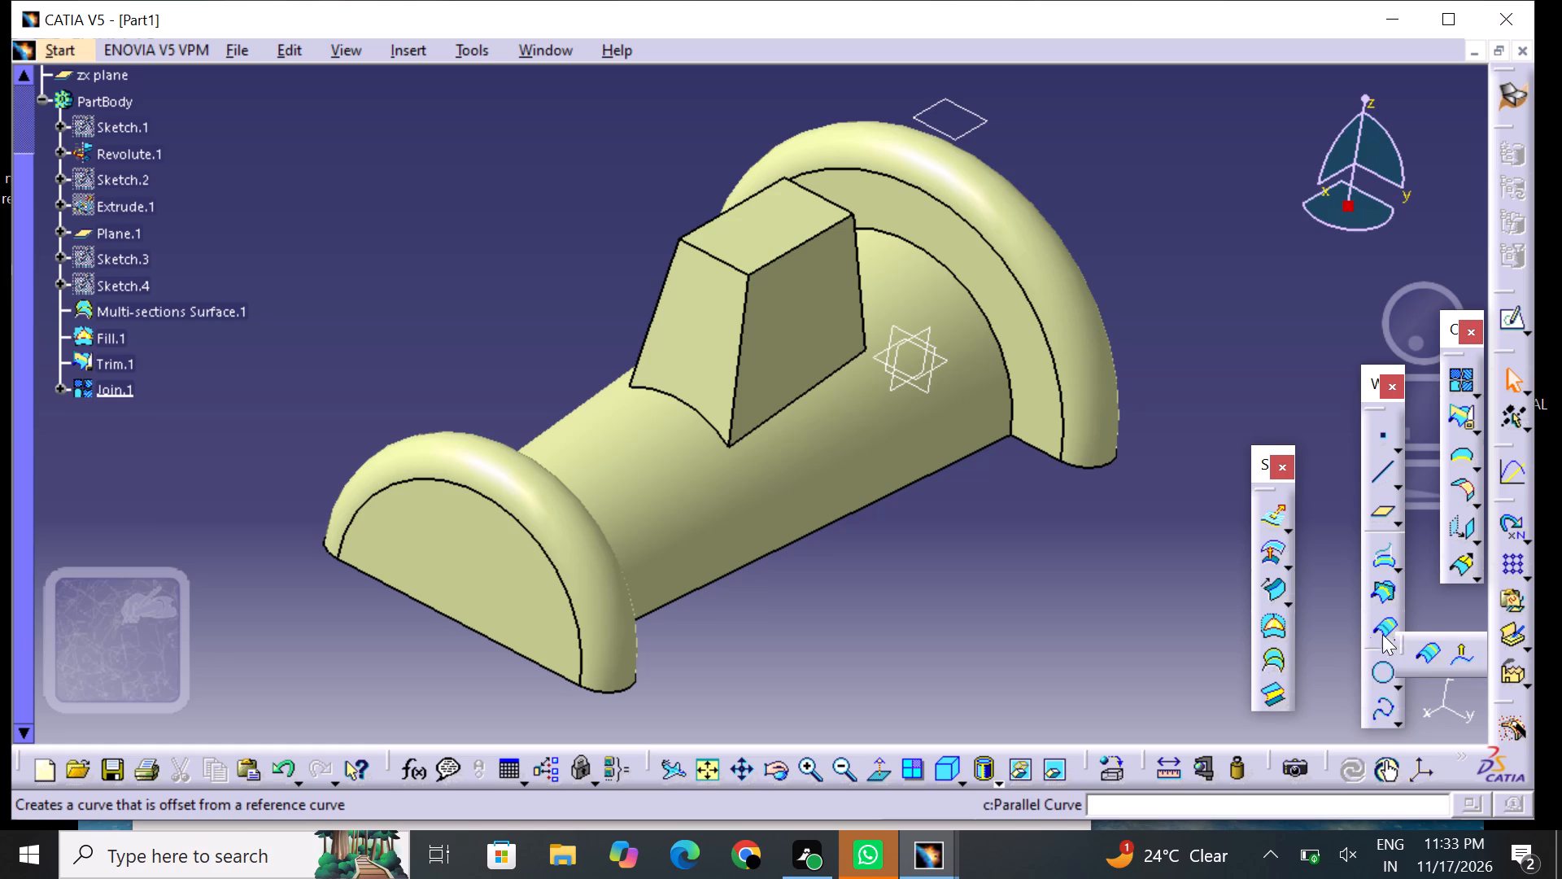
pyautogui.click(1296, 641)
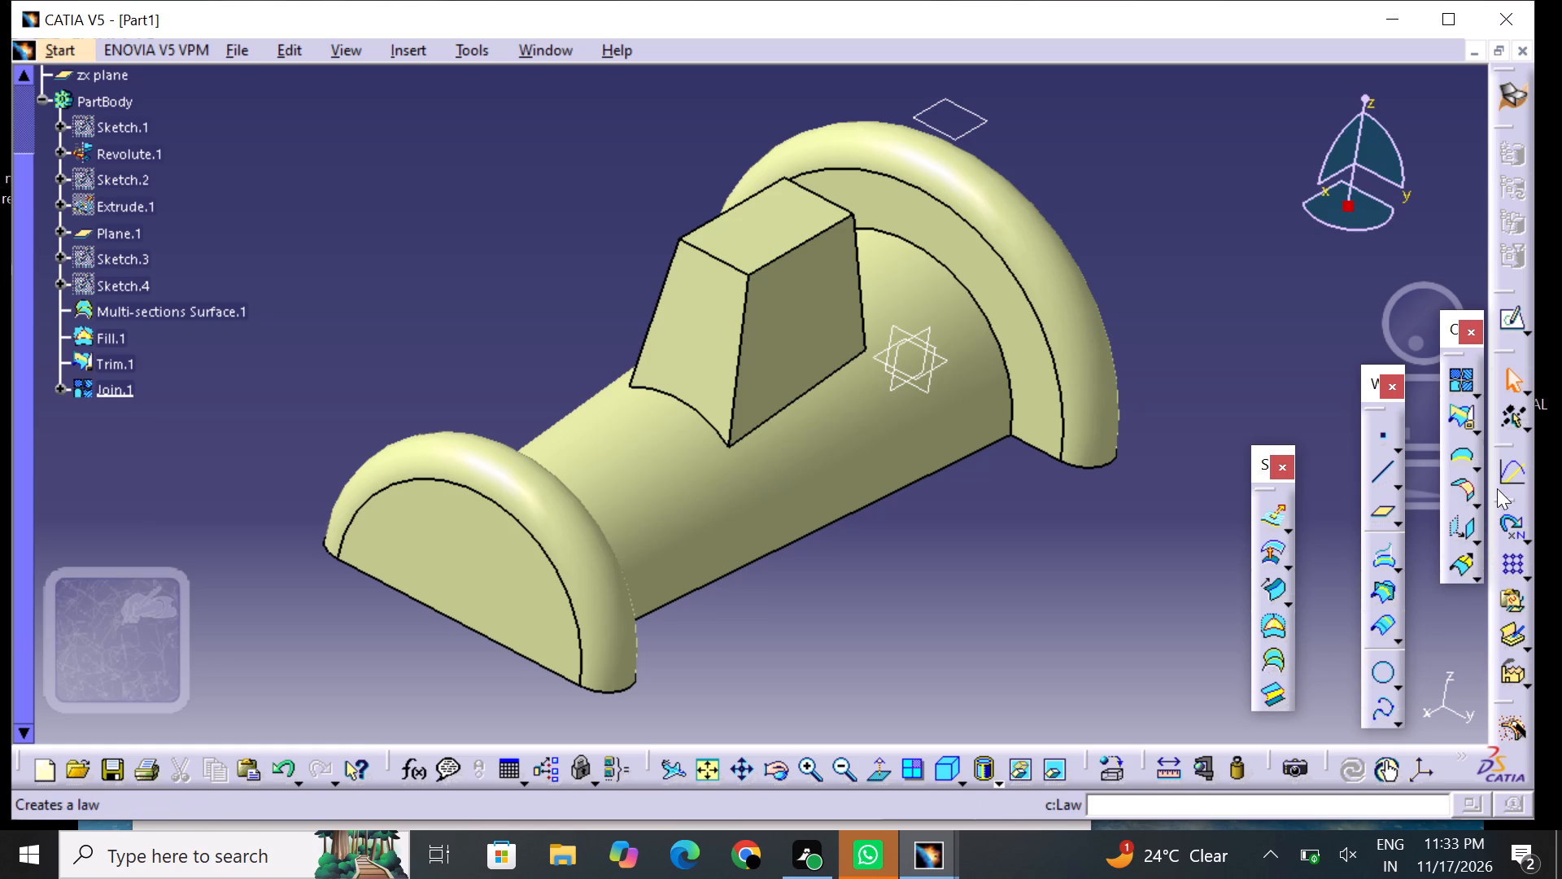
# Rearrange the docked tools into two columns to expose the additional surface commands.
pyautogui.moveTo(1495, 517); pyautogui.dragTo(1419, 532)
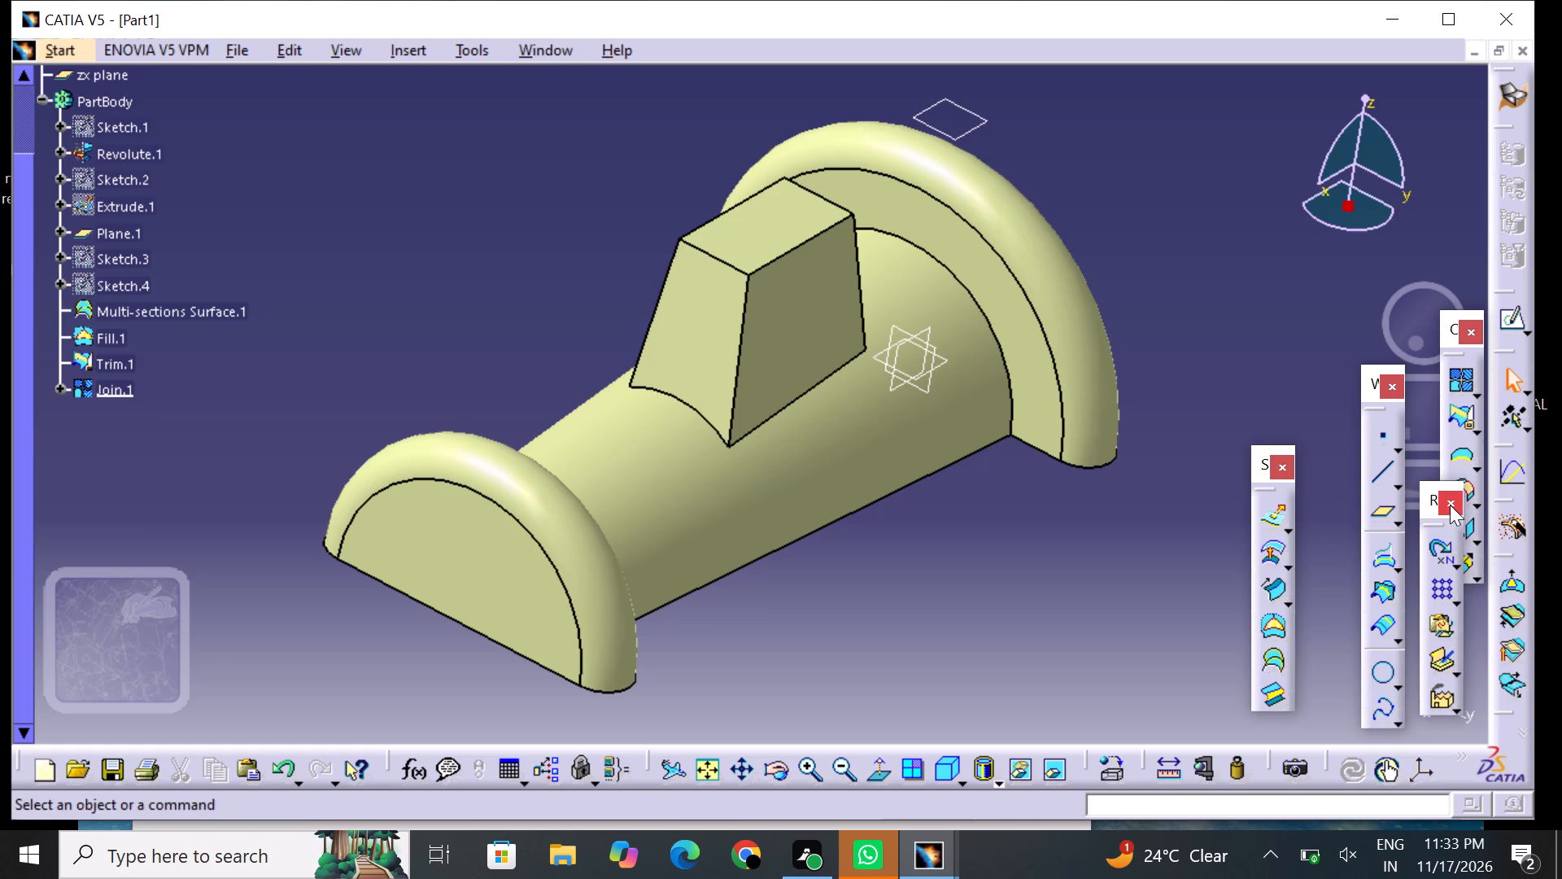
pyautogui.moveTo(1433, 532); pyautogui.dragTo(1437, 527)
pyautogui.moveTo(1437, 527); pyautogui.dragTo(1471, 347)
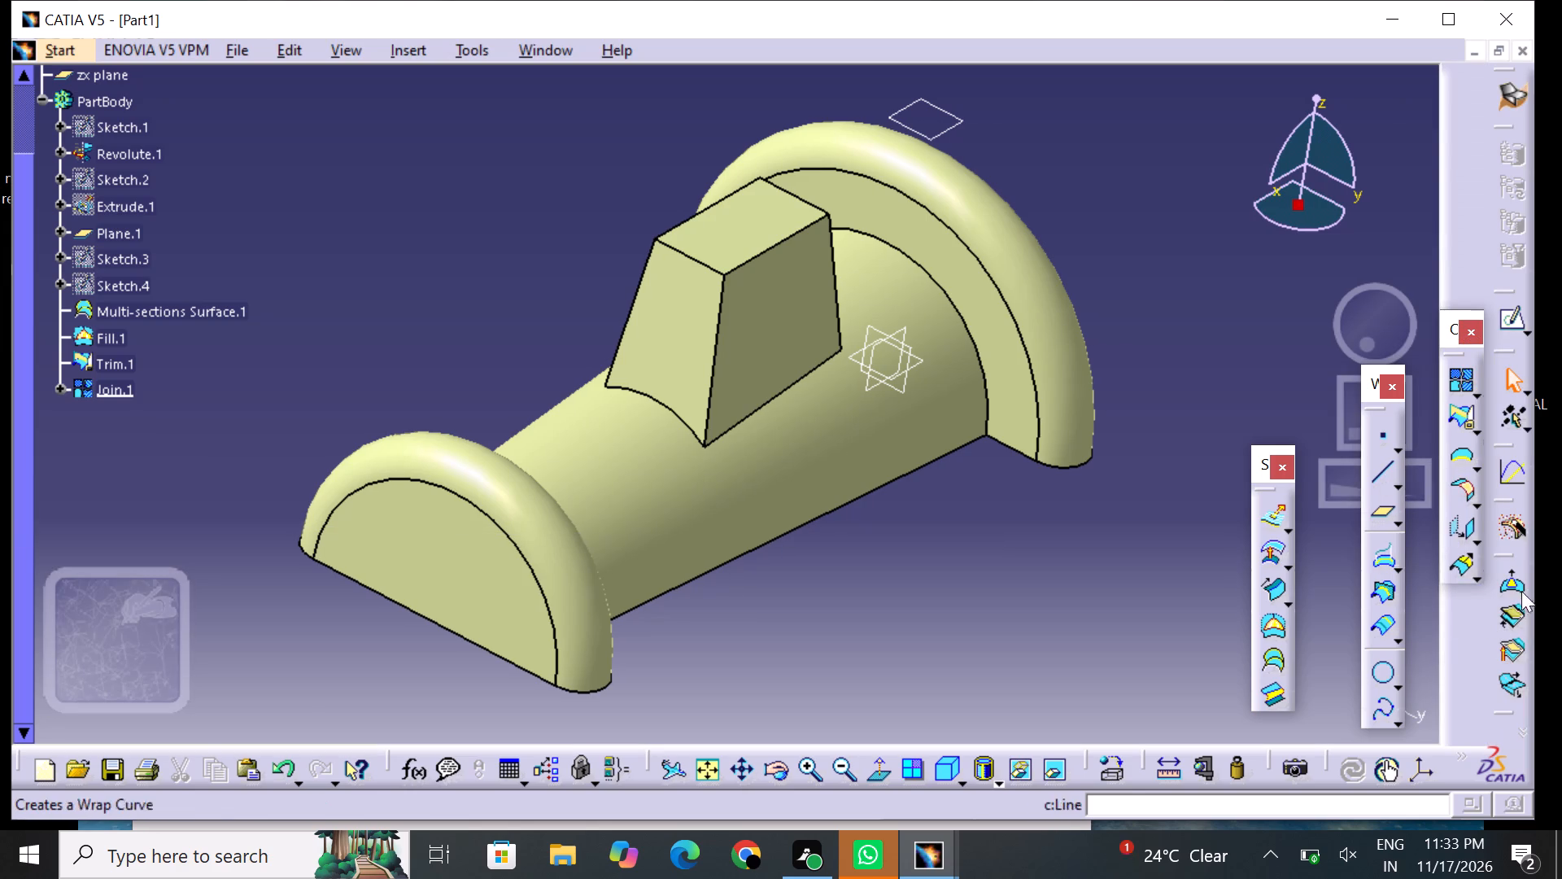
pyautogui.moveTo(1500, 559); pyautogui.dragTo(1494, 563)
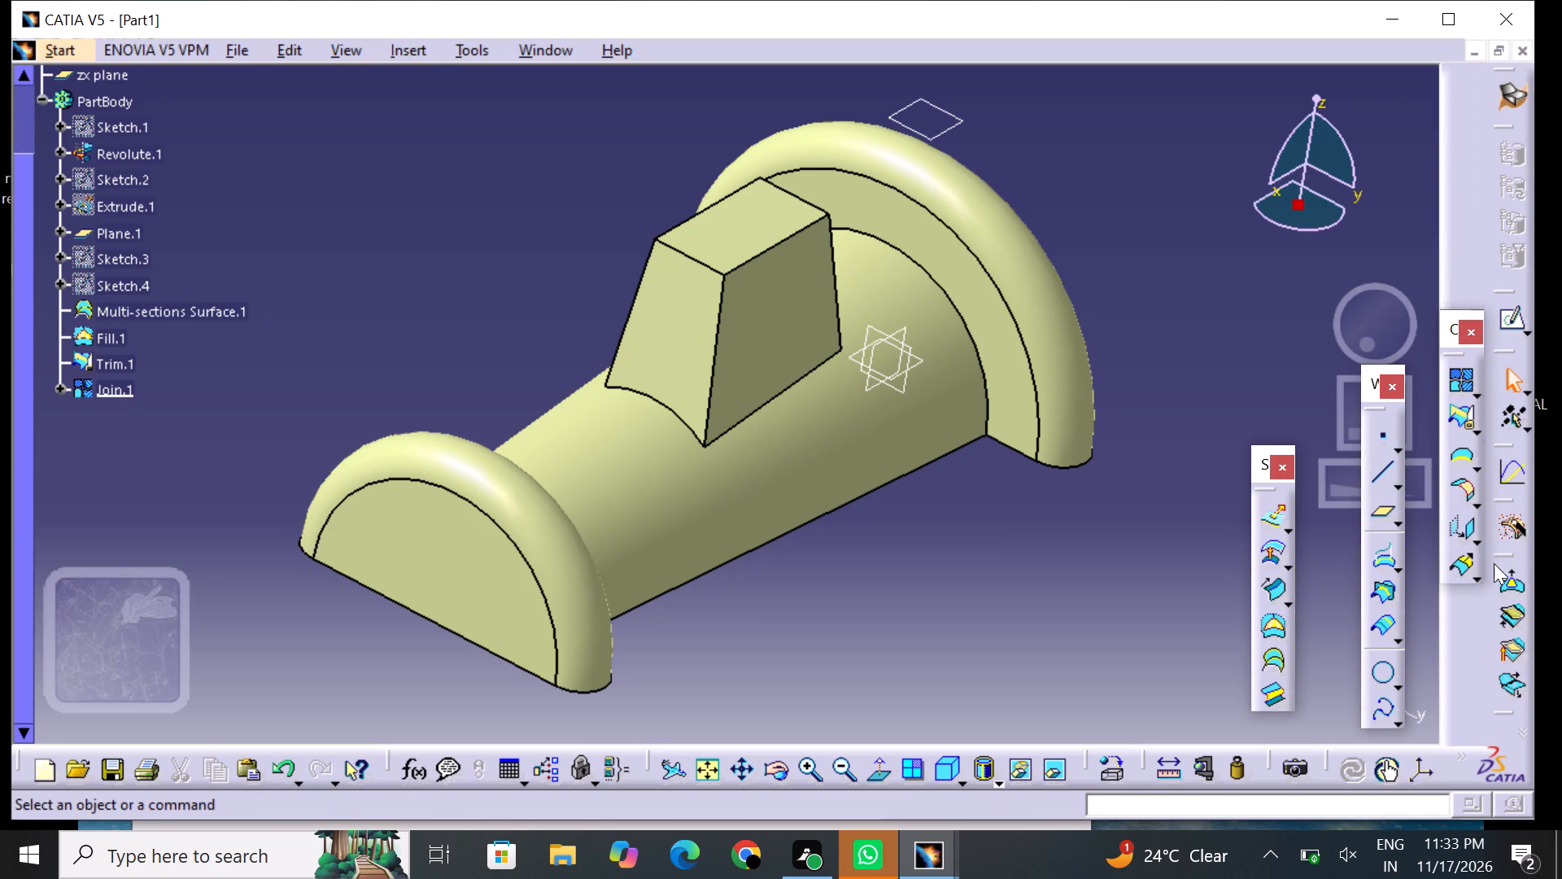
pyautogui.moveTo(1494, 563); pyautogui.dragTo(1429, 599)
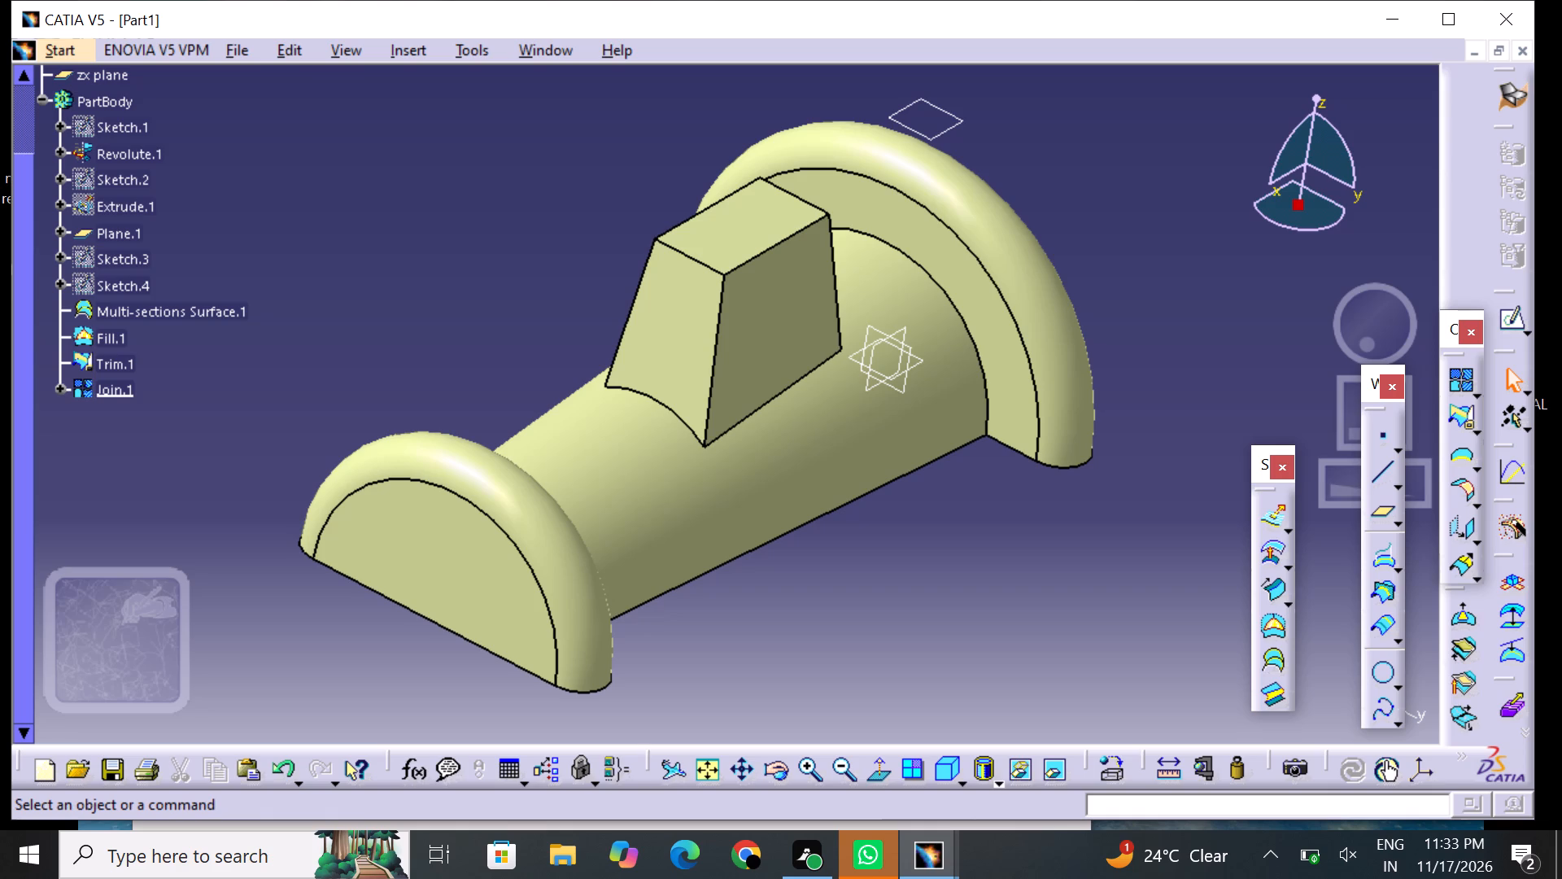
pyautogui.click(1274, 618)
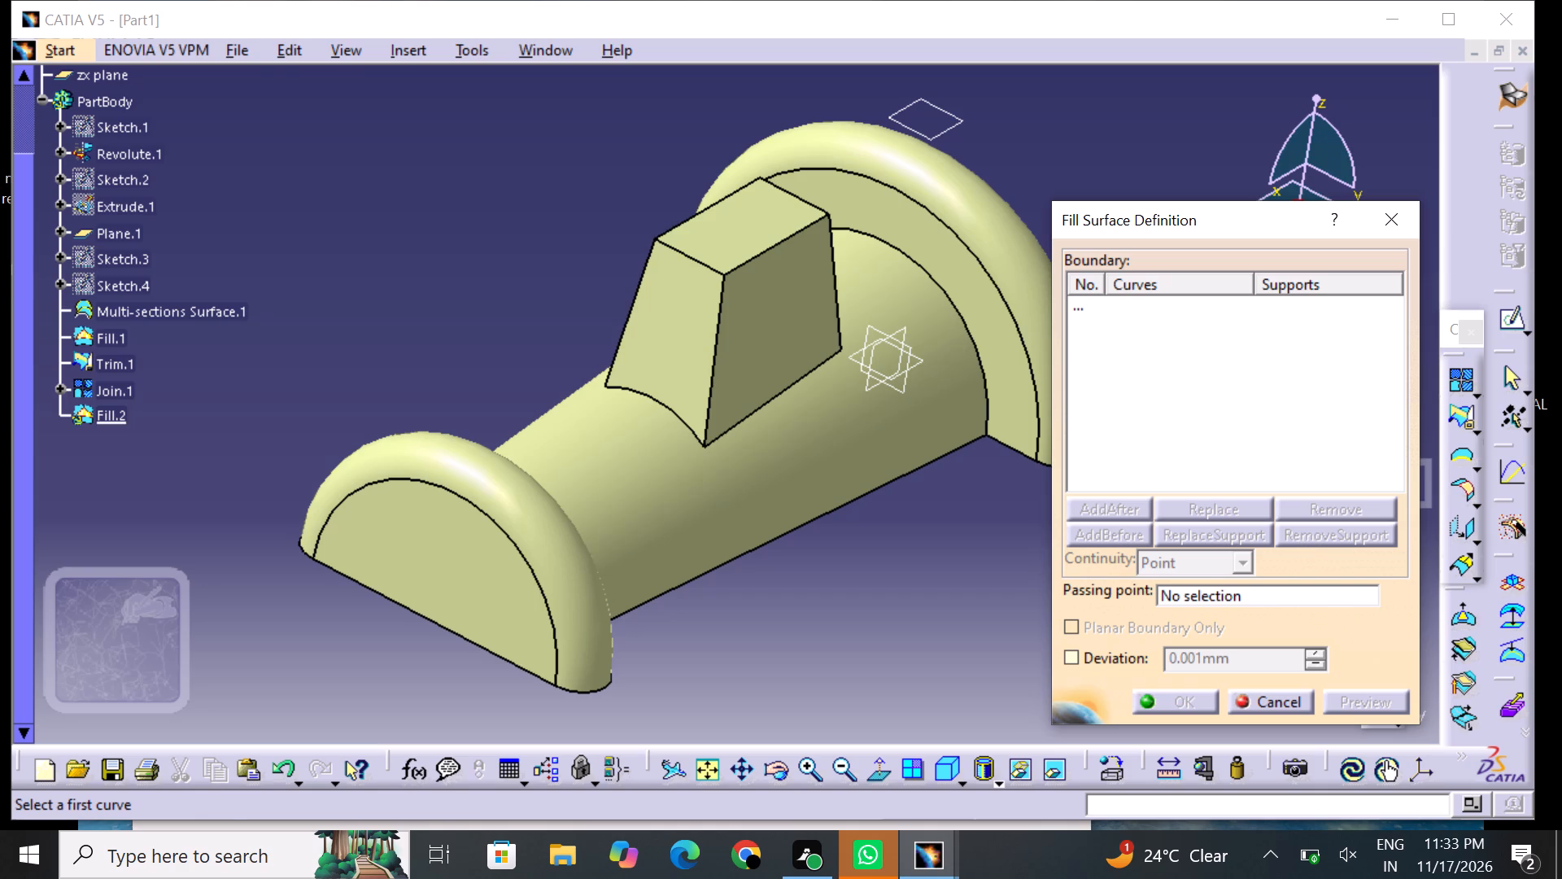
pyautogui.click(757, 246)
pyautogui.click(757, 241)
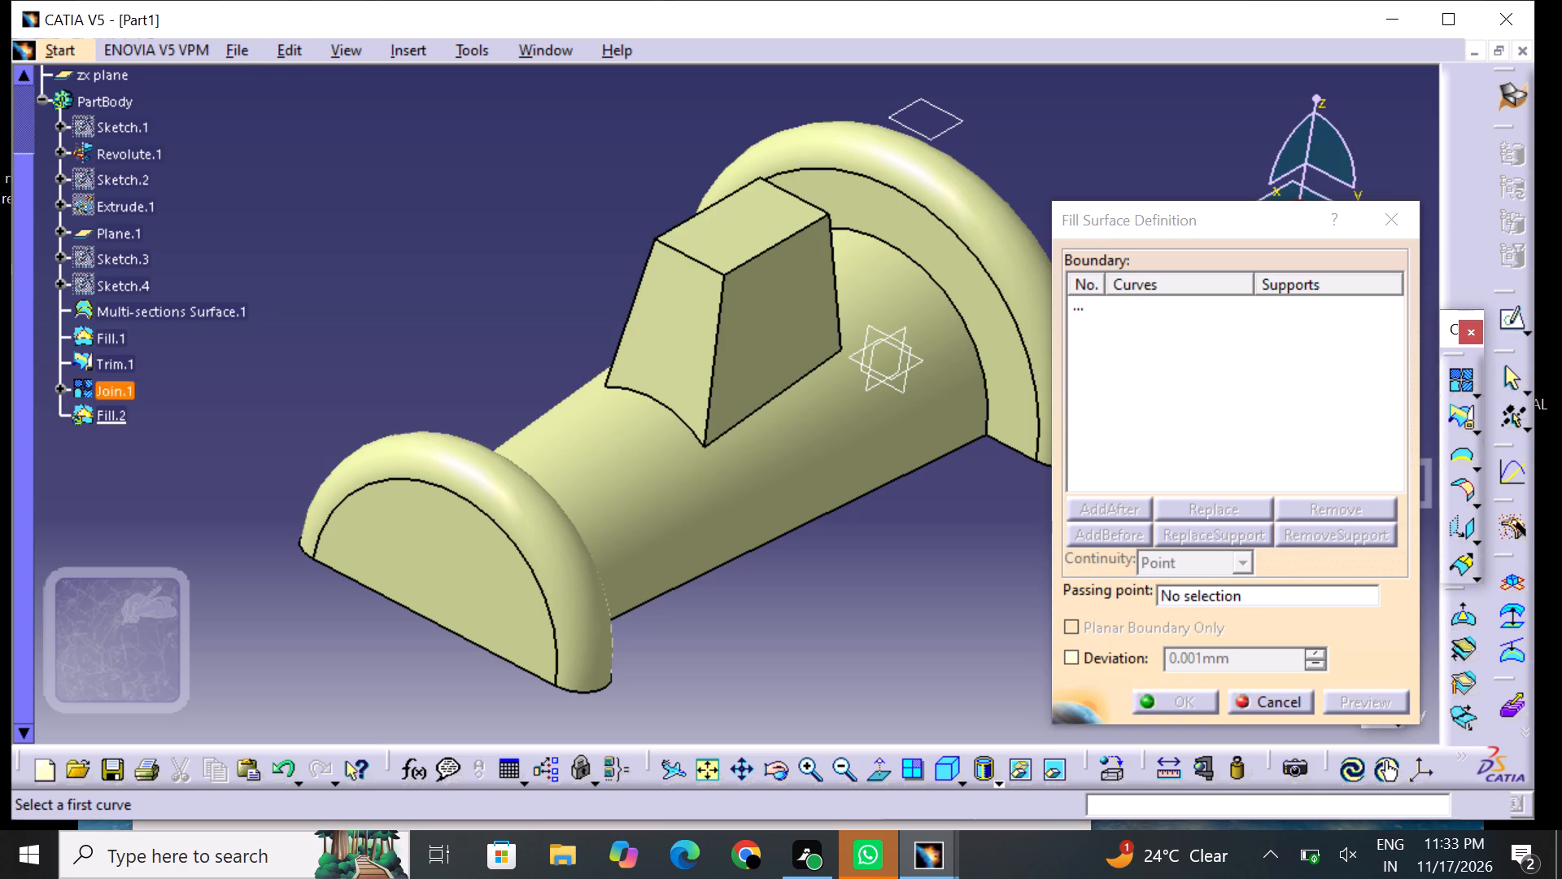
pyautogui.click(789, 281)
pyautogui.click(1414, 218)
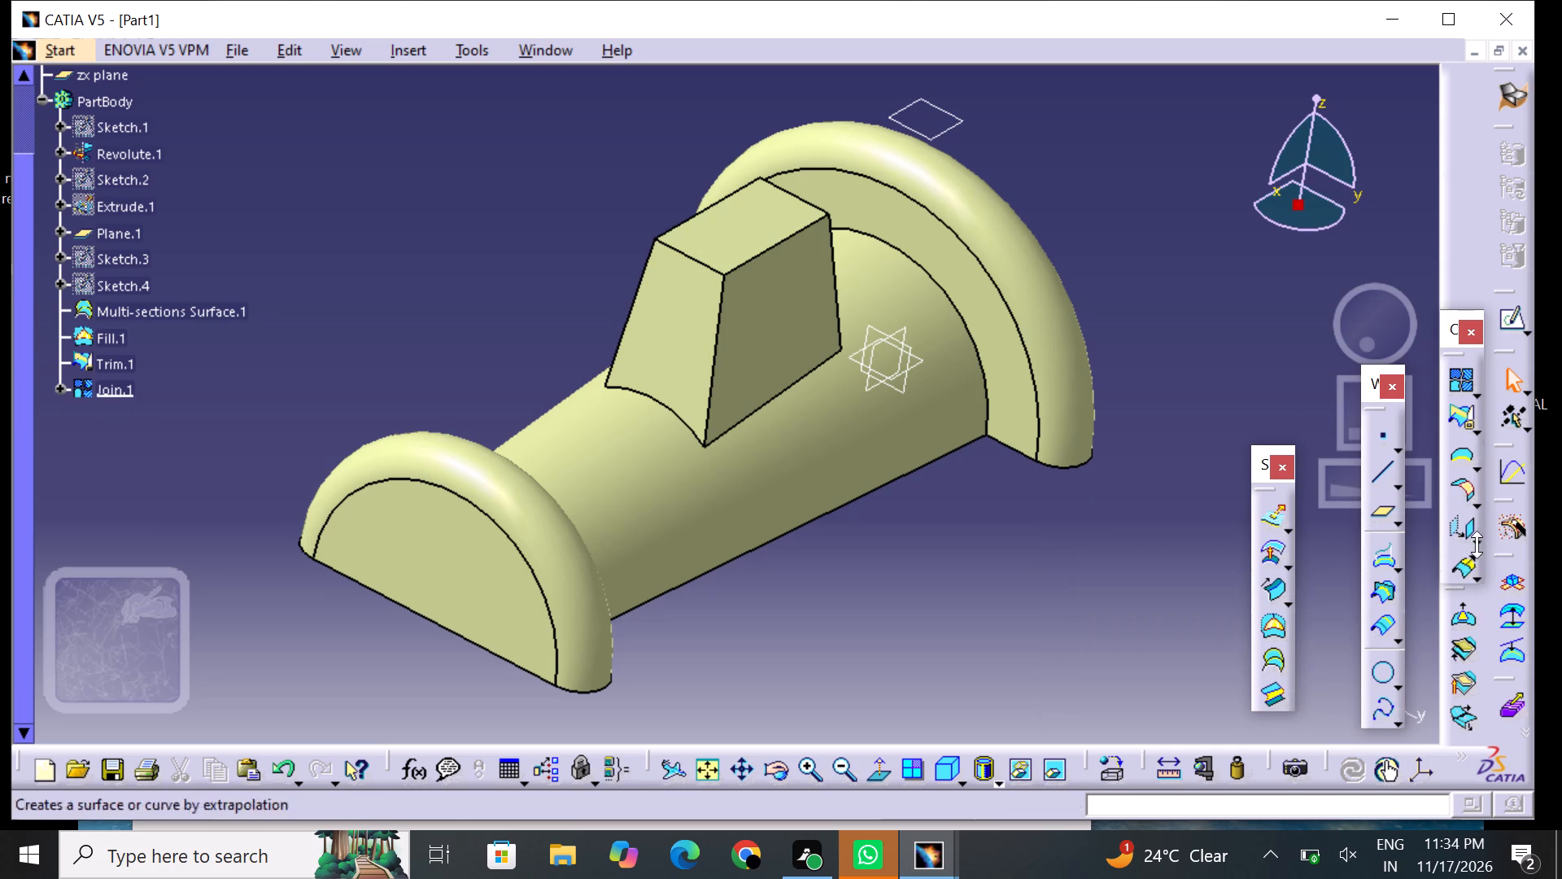
# Apply a 5 mm edge fillet to the four side edges and four top edges of the joined surface's tapered block.
pyautogui.click(1473, 505)
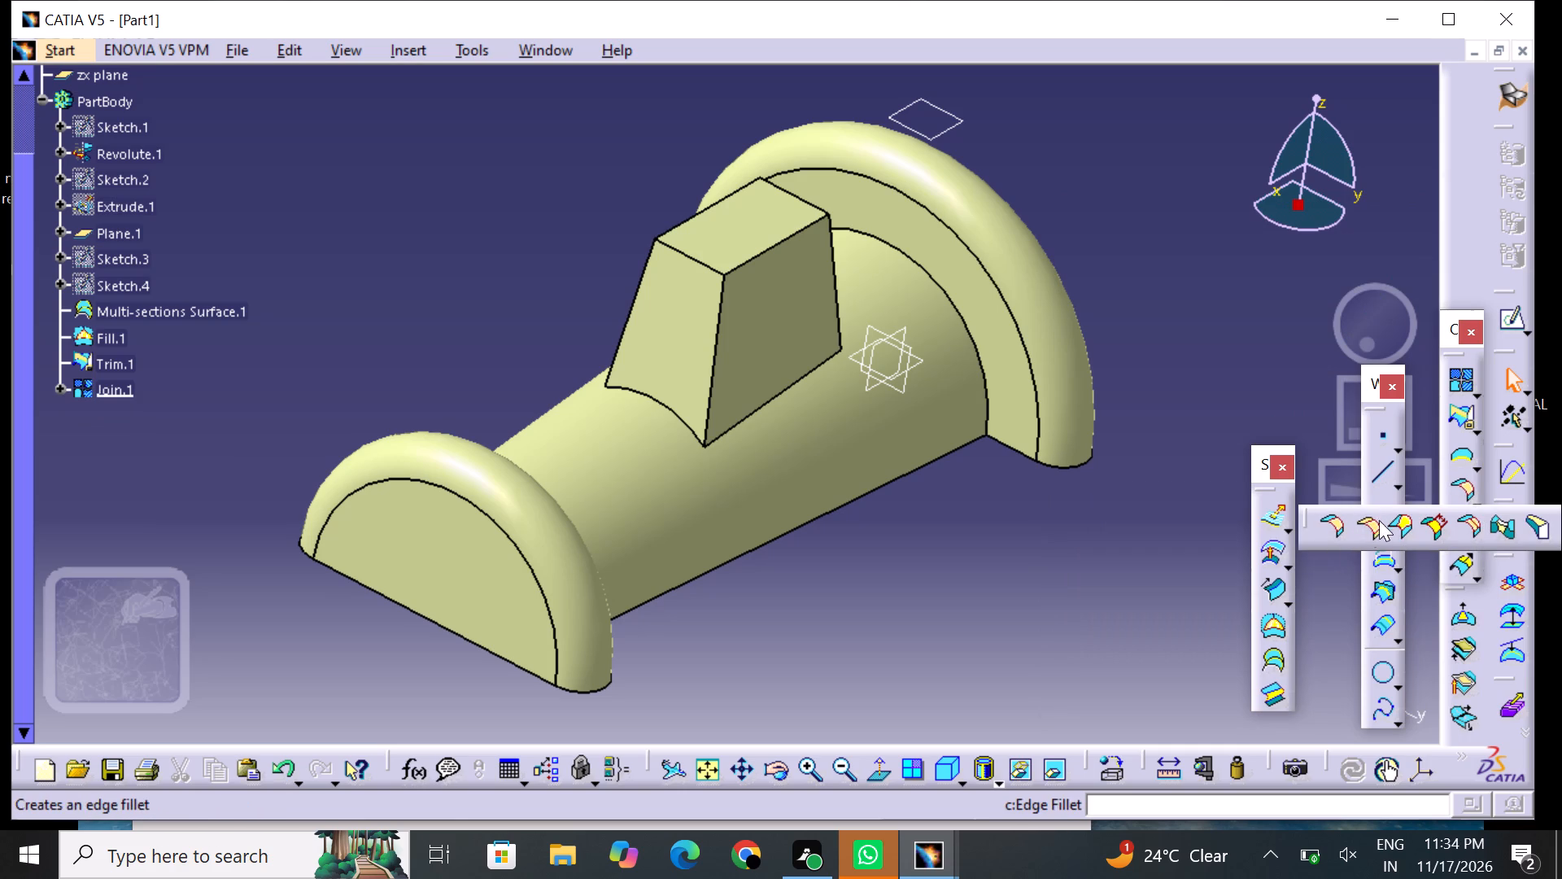
pyautogui.click(1375, 523)
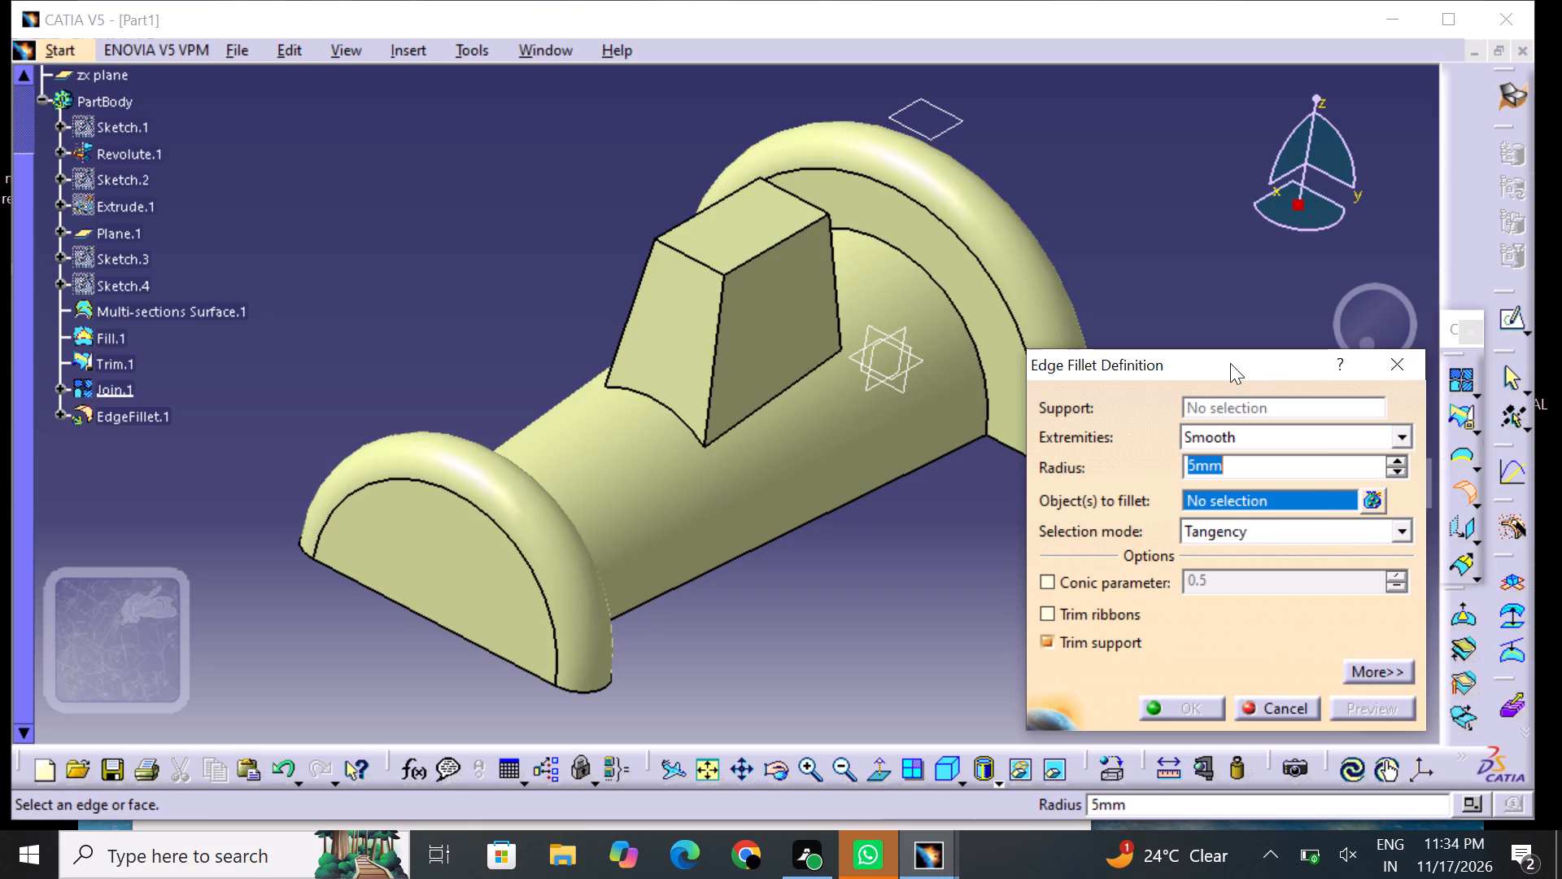
pyautogui.click(716, 331)
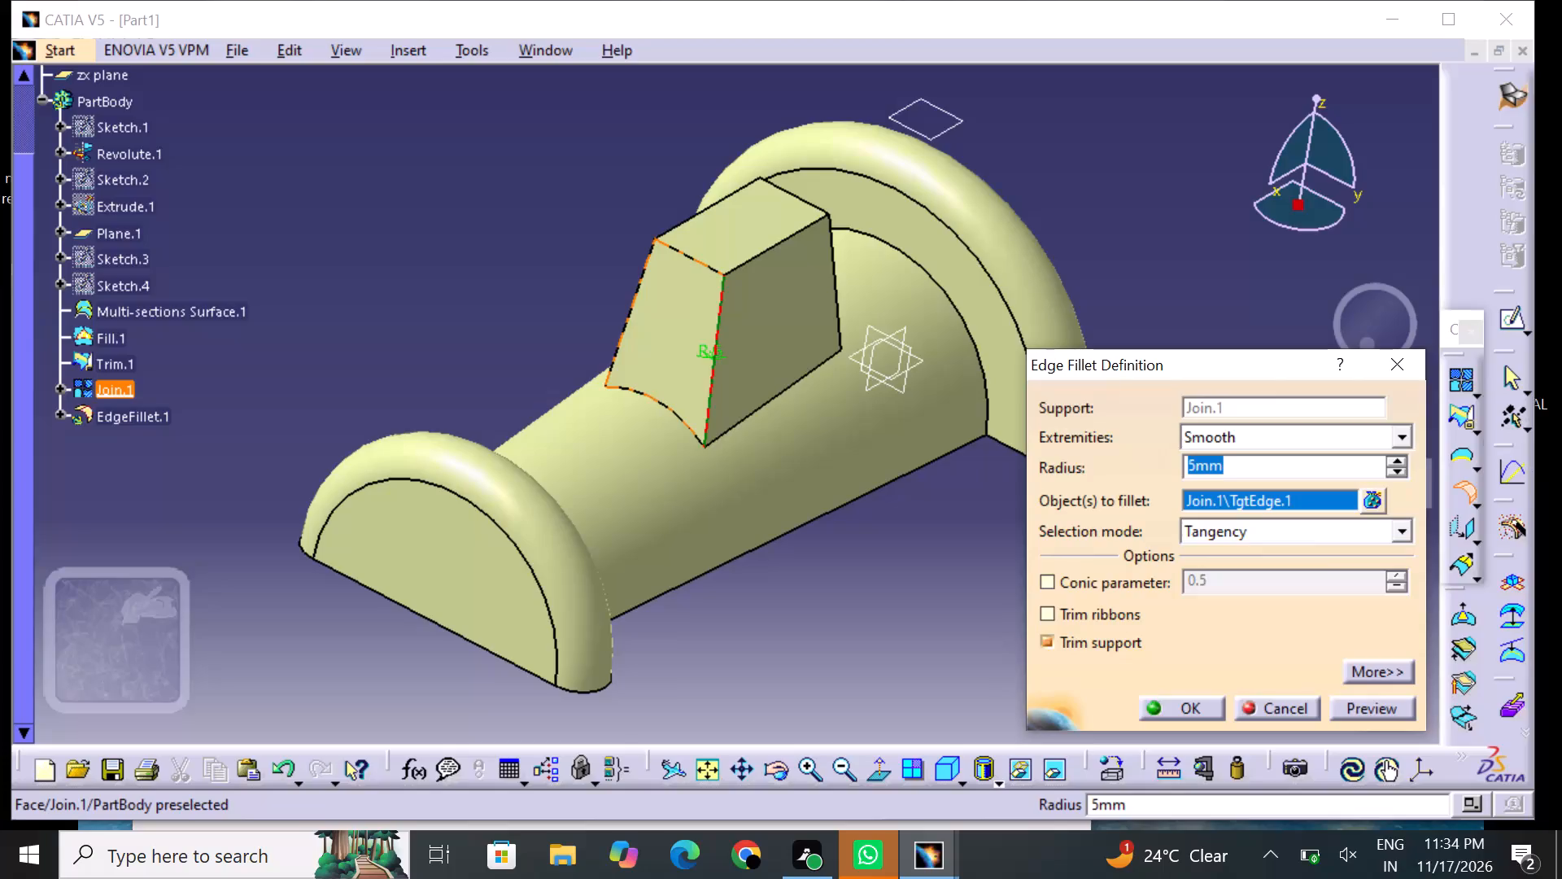
pyautogui.click(624, 313)
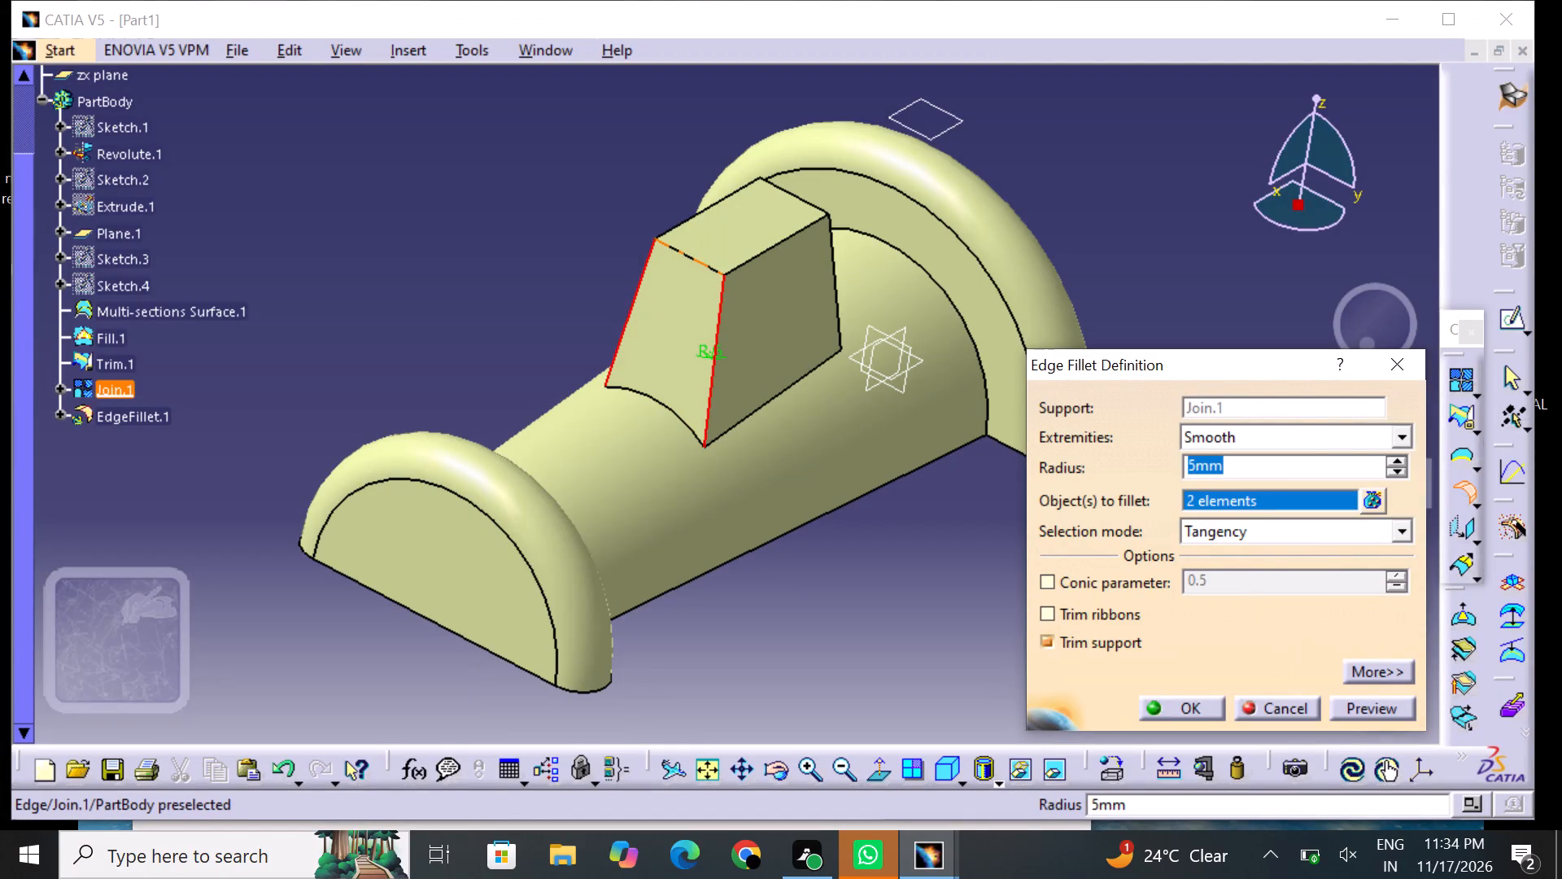
pyautogui.click(698, 255)
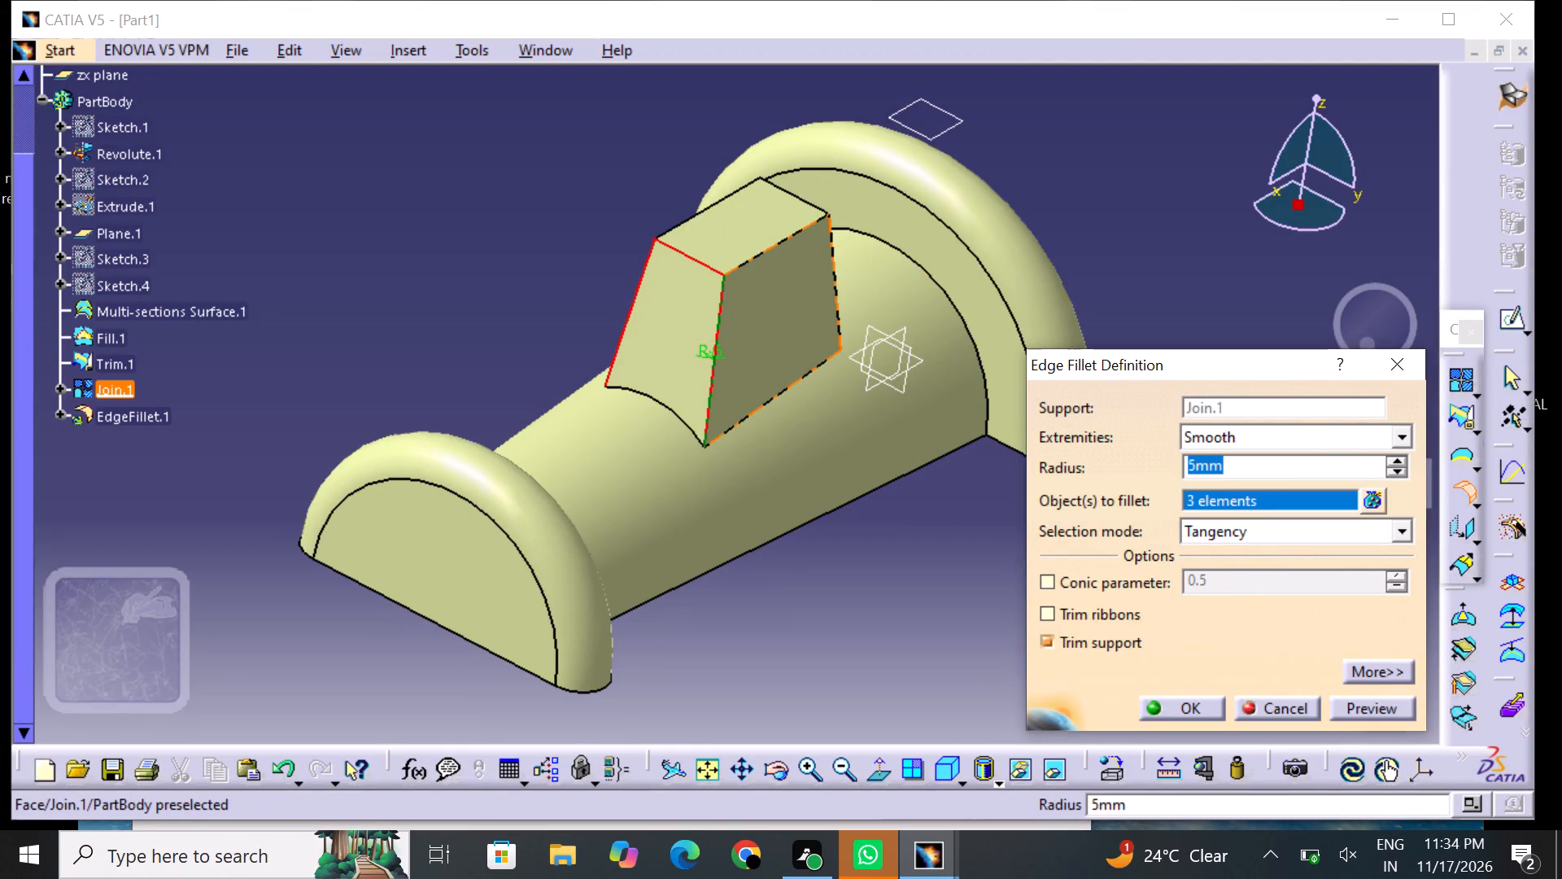
pyautogui.click(828, 236)
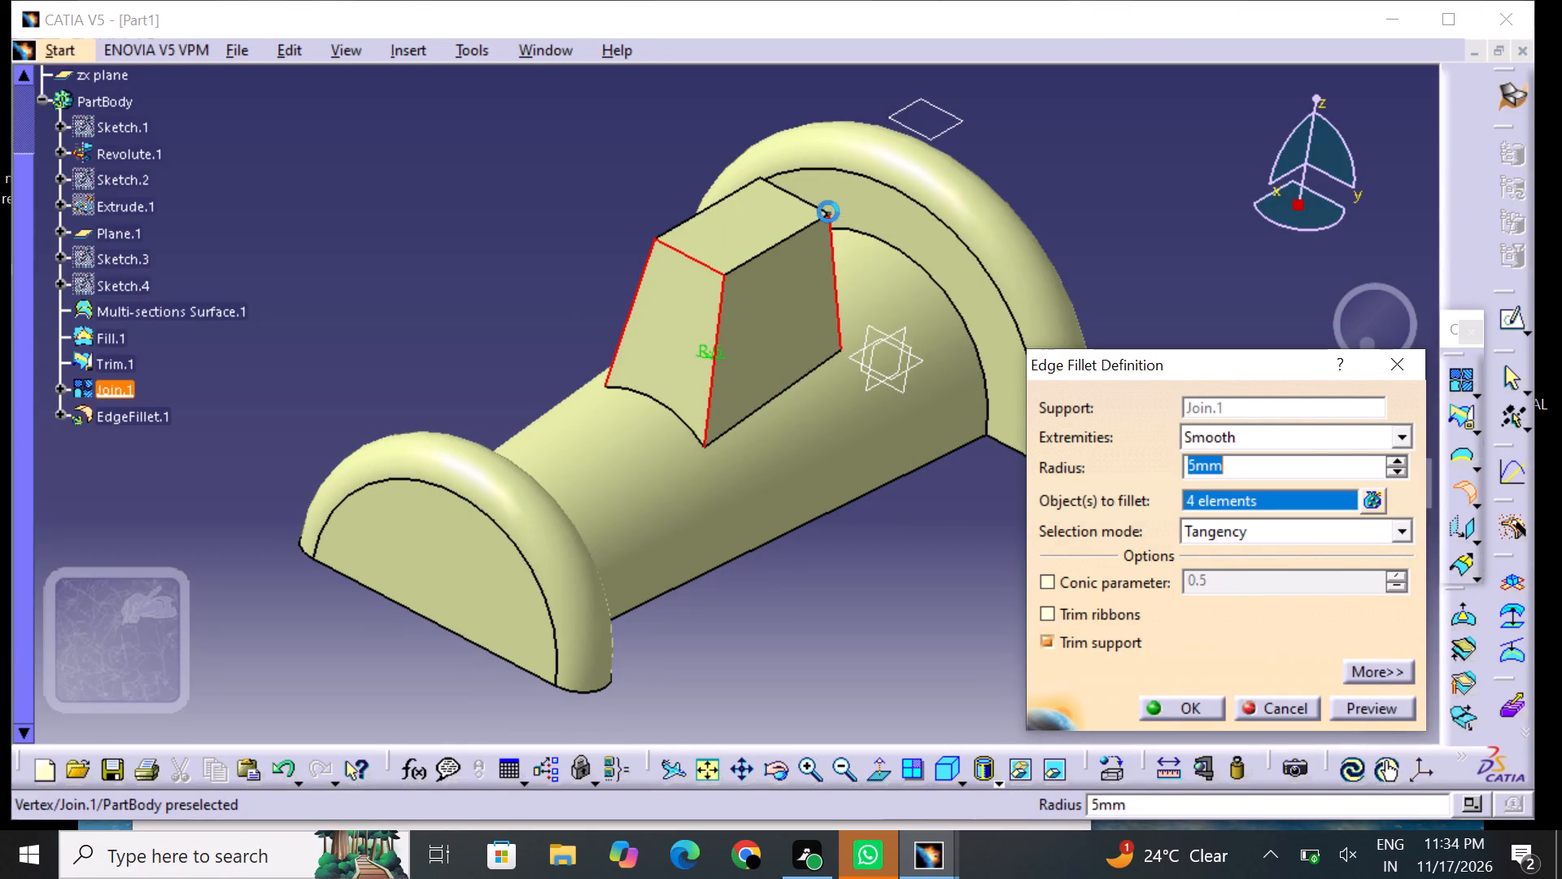
pyautogui.click(810, 200)
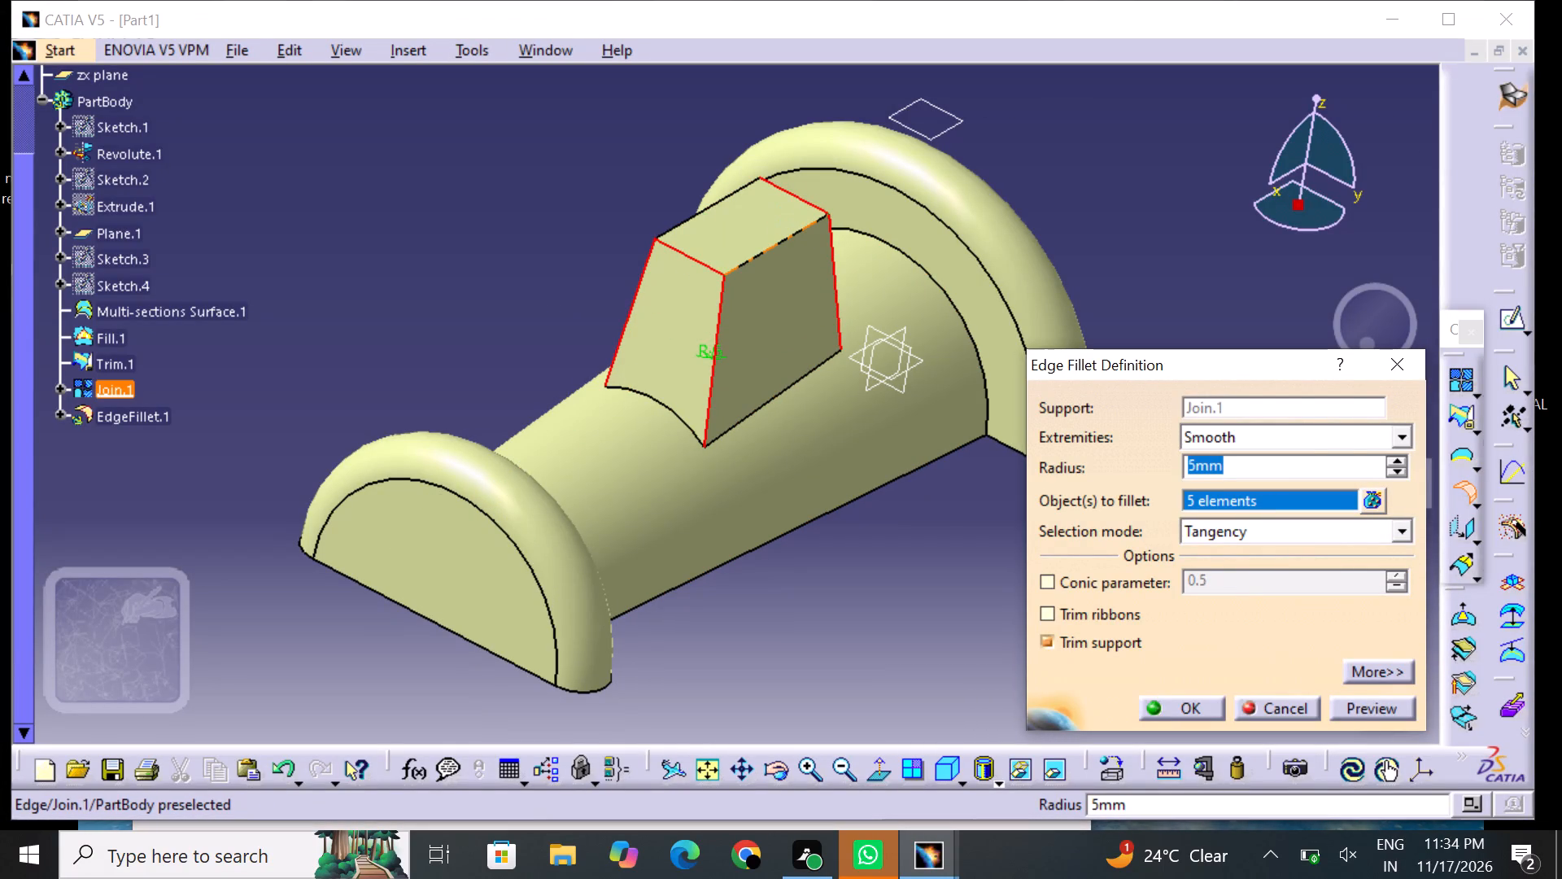
pyautogui.click(780, 234)
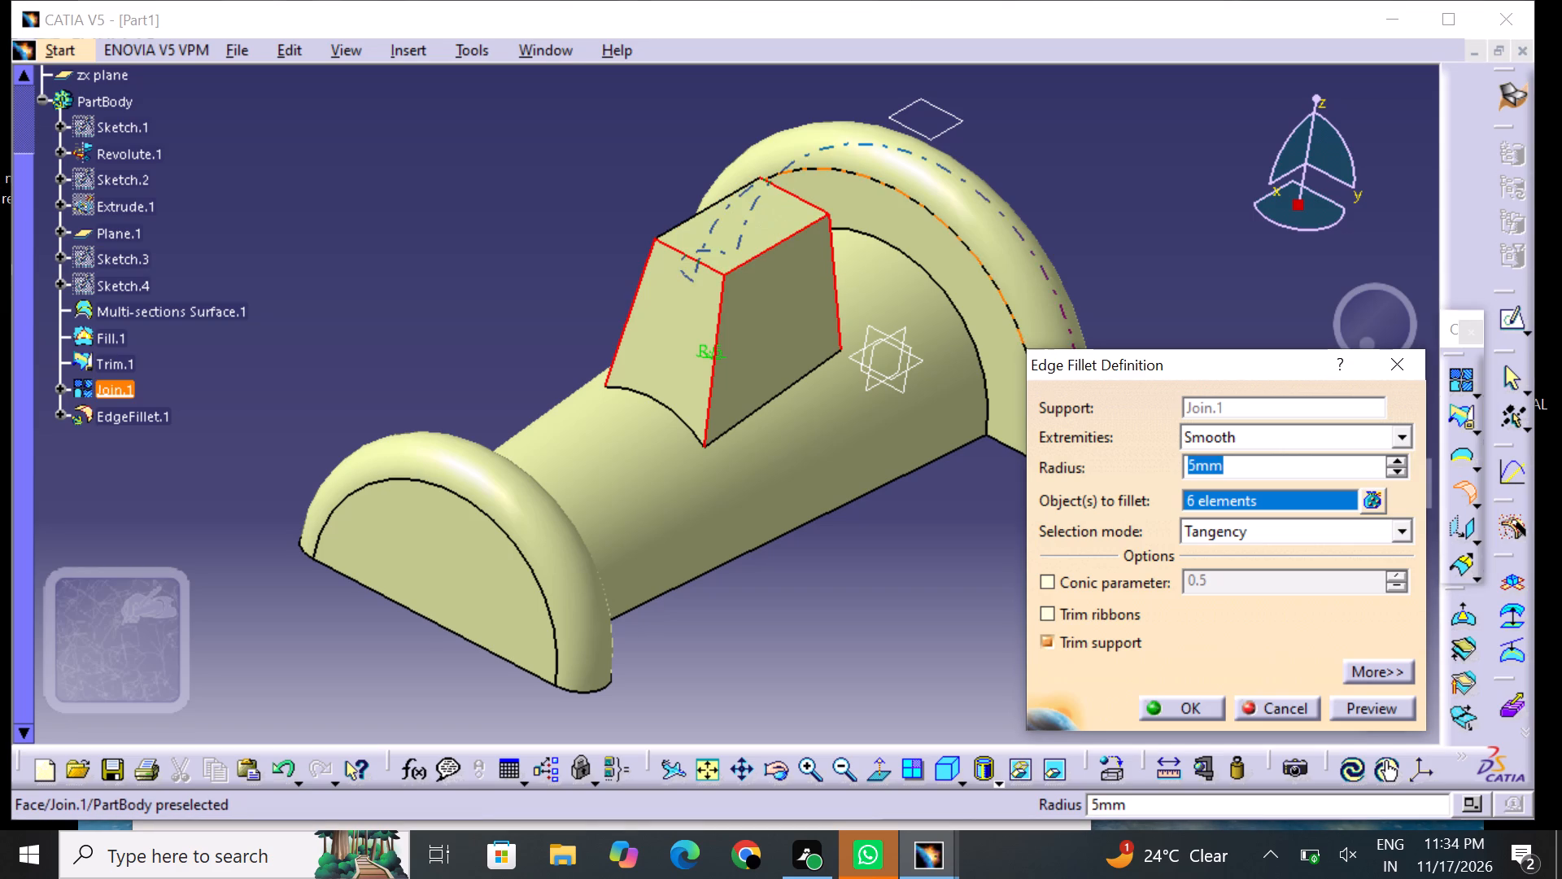
pyautogui.click(708, 202)
pyautogui.moveTo(661, 210); pyautogui.dragTo(677, 299, button='middle')
pyautogui.moveTo(661, 211); pyautogui.dragTo(677, 299, button='right')
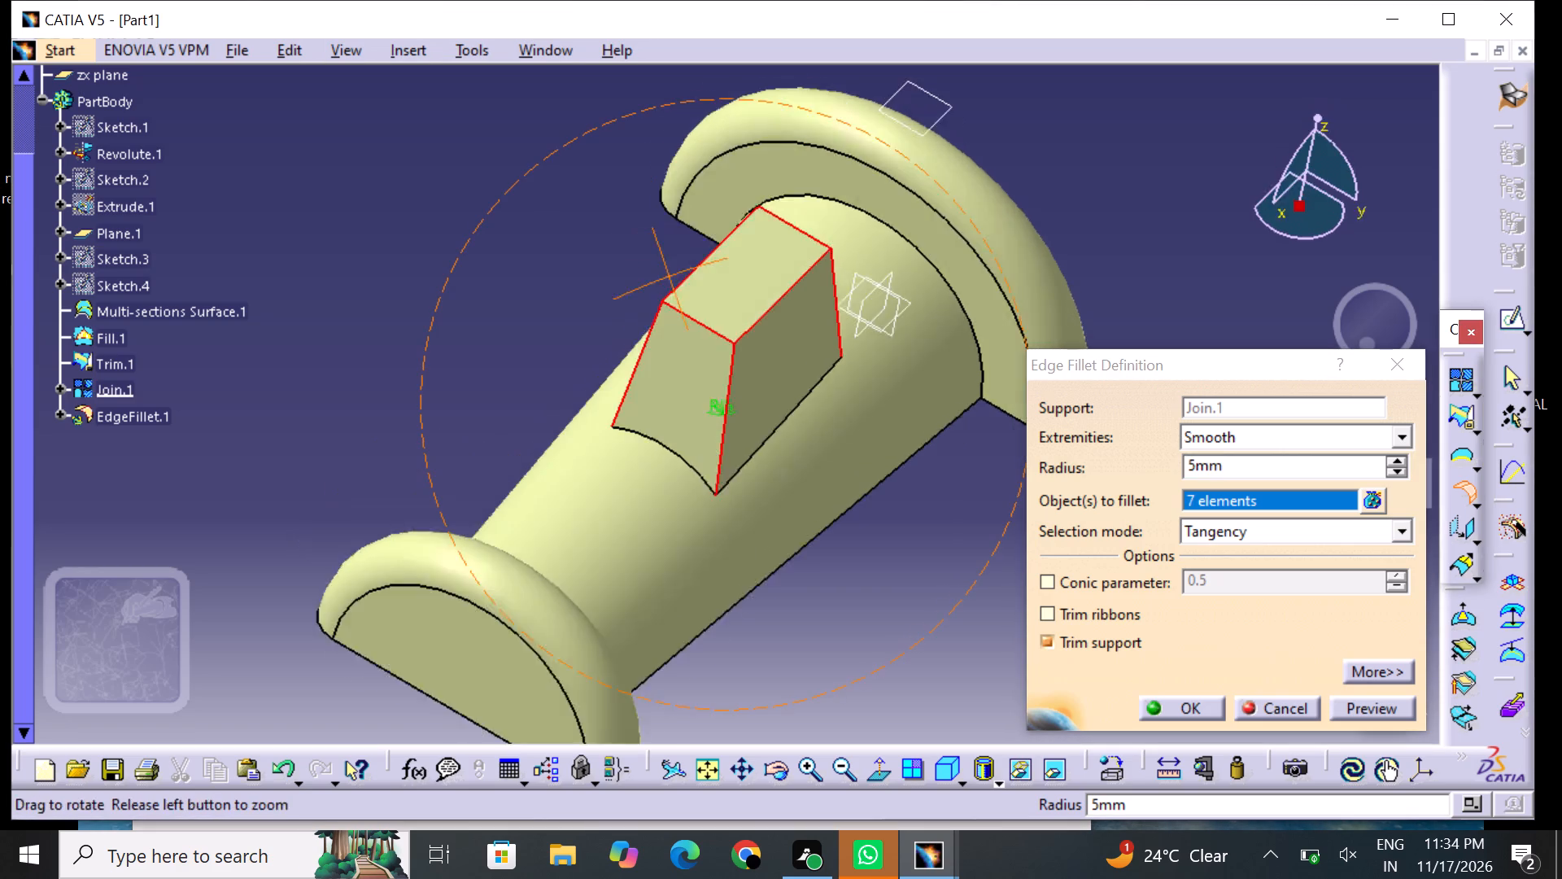
pyautogui.moveTo(677, 299); pyautogui.dragTo(785, 462, button='middle')
pyautogui.moveTo(677, 299); pyautogui.dragTo(785, 462, button='right')
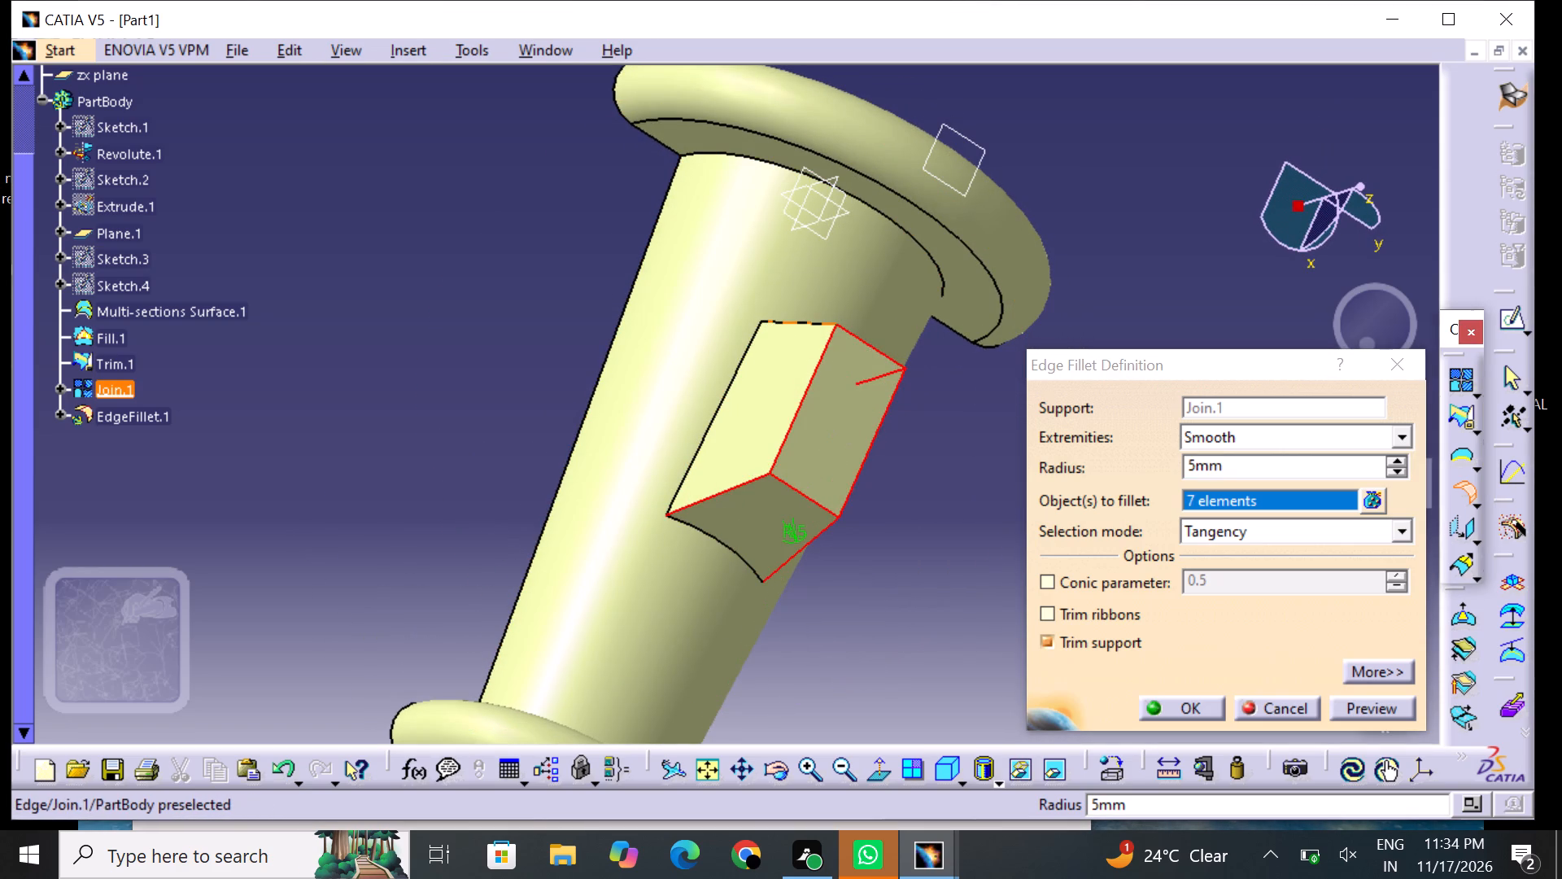
pyautogui.click(813, 321)
pyautogui.click(1188, 700)
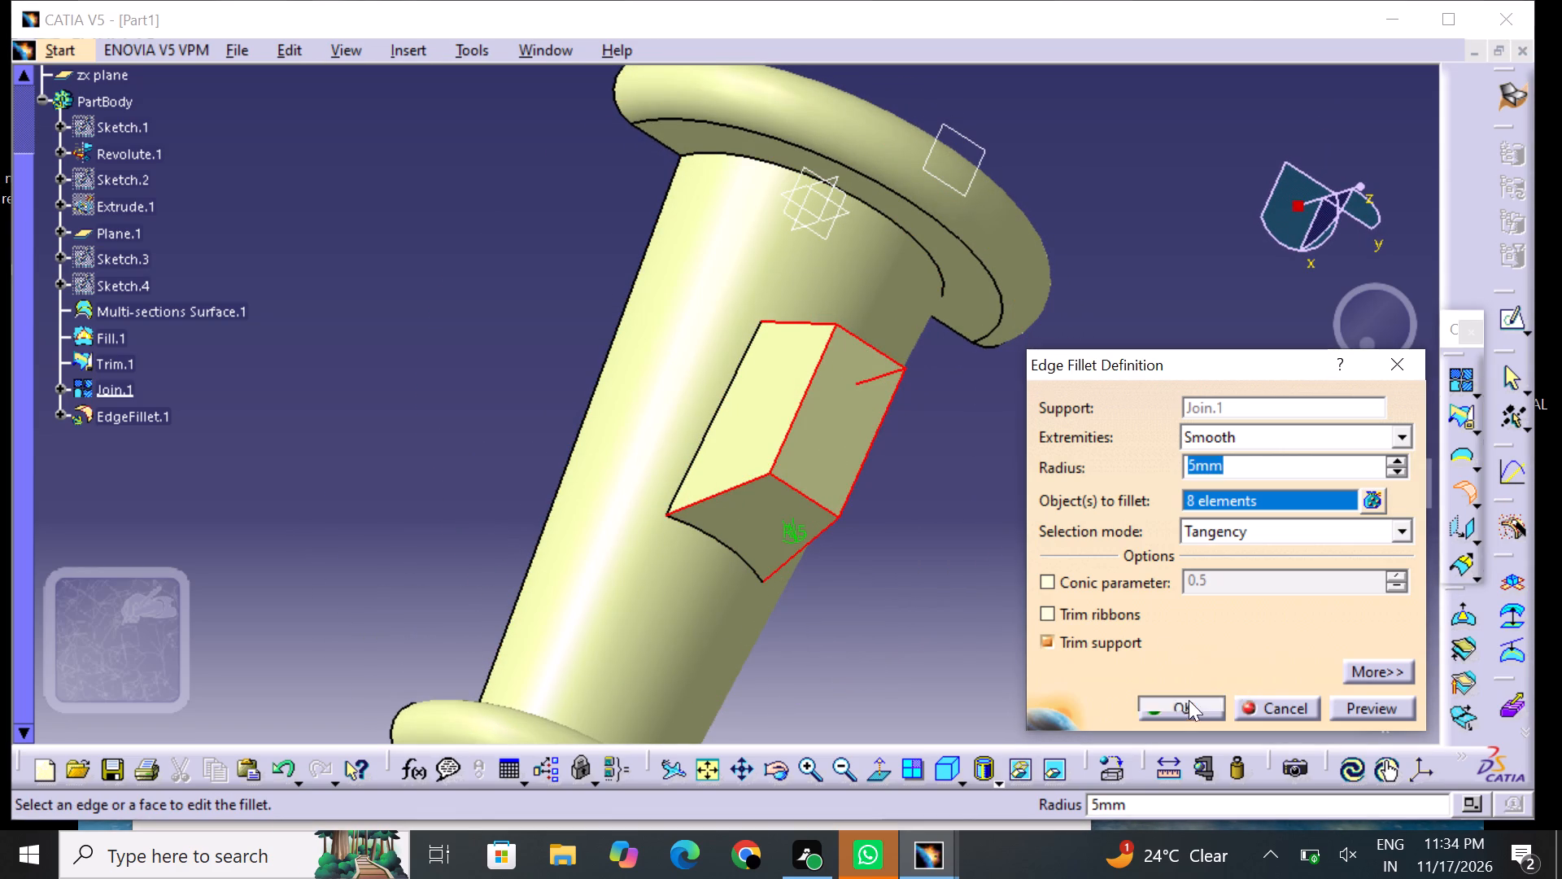
pyautogui.click(950, 614)
# Examine the filleted tapered block and the underside of the surface body from several angles.
pyautogui.moveTo(946, 589); pyautogui.dragTo(745, 402, button='middle')
pyautogui.moveTo(932, 581); pyautogui.dragTo(745, 402, button='right')
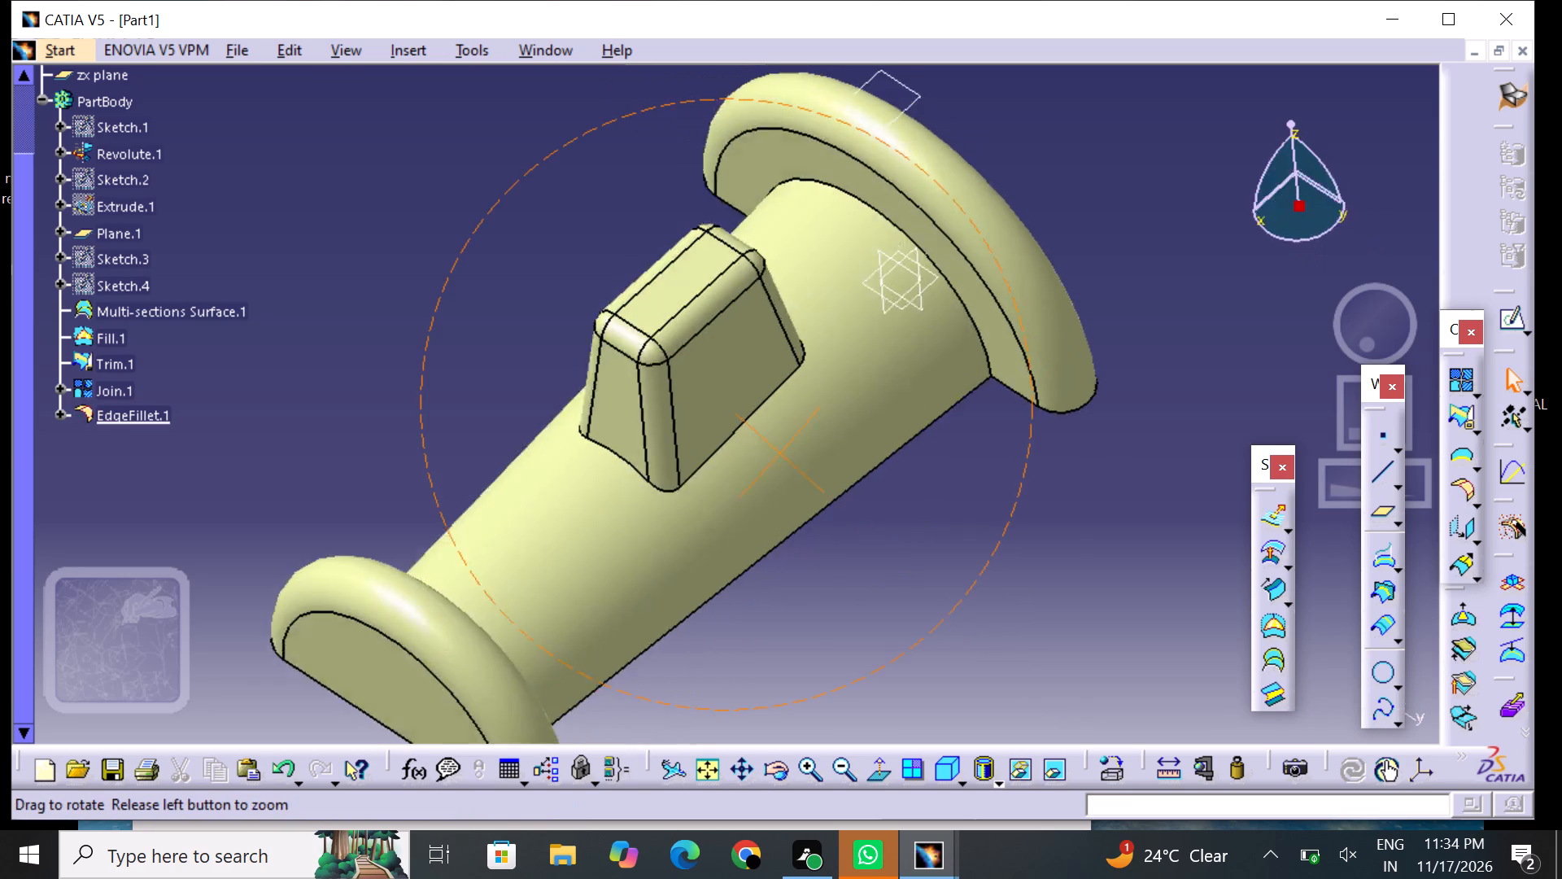
pyautogui.moveTo(745, 402); pyautogui.dragTo(709, 341, button='right')
pyautogui.moveTo(745, 402); pyautogui.dragTo(712, 347, button='middle')
pyautogui.moveTo(945, 461); pyautogui.dragTo(945, 484, button='middle')
pyautogui.moveTo(945, 461); pyautogui.dragTo(945, 484, button='right')
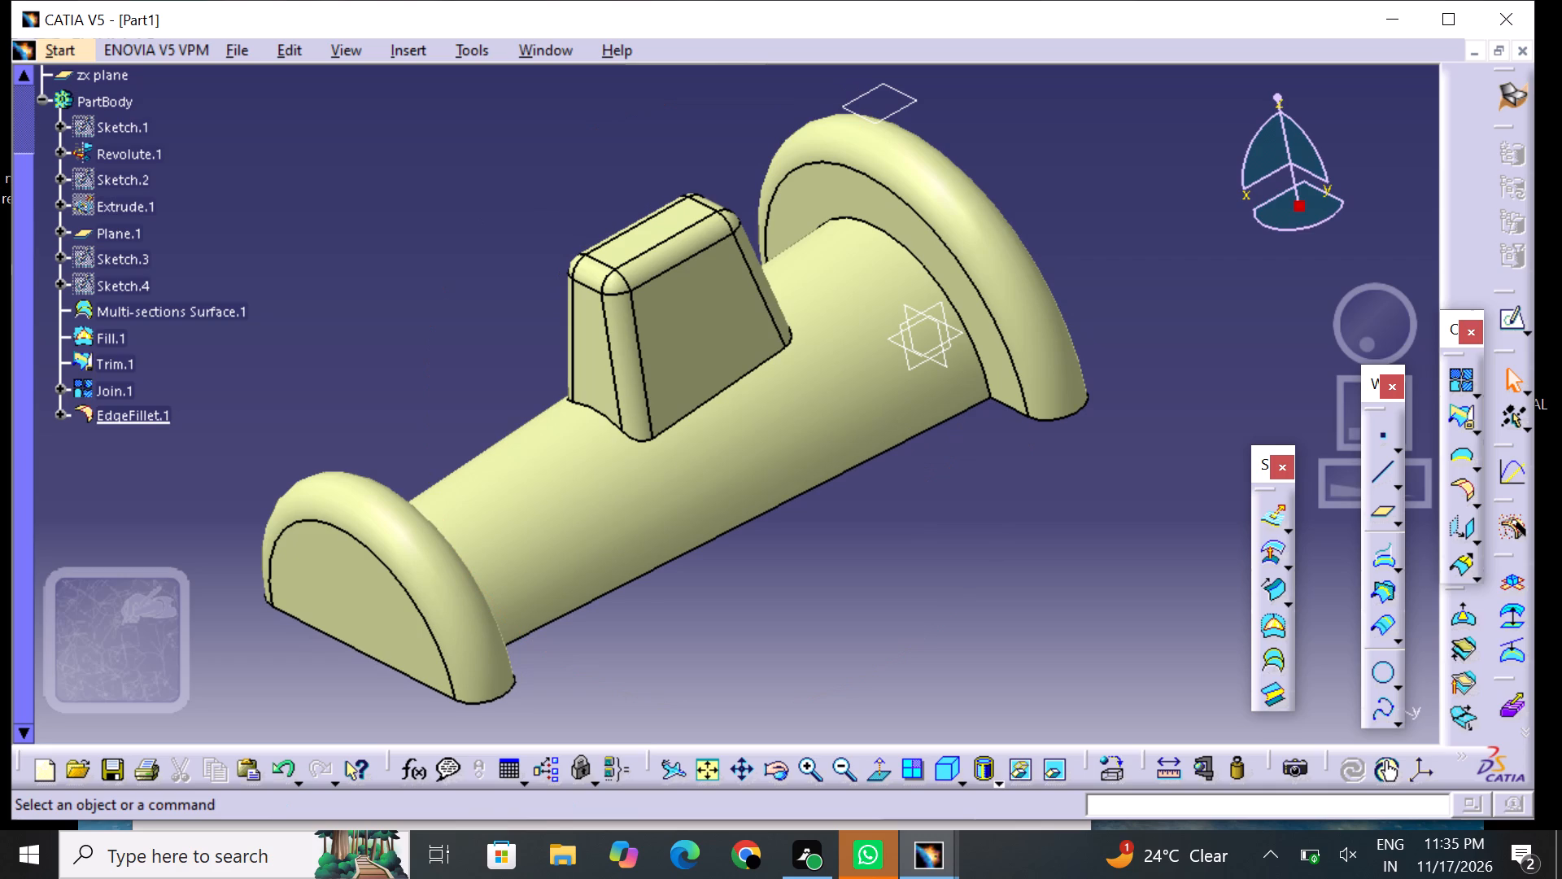
pyautogui.moveTo(651, 577); pyautogui.dragTo(766, 157, button='middle')
pyautogui.moveTo(648, 575); pyautogui.dragTo(766, 157, button='right')
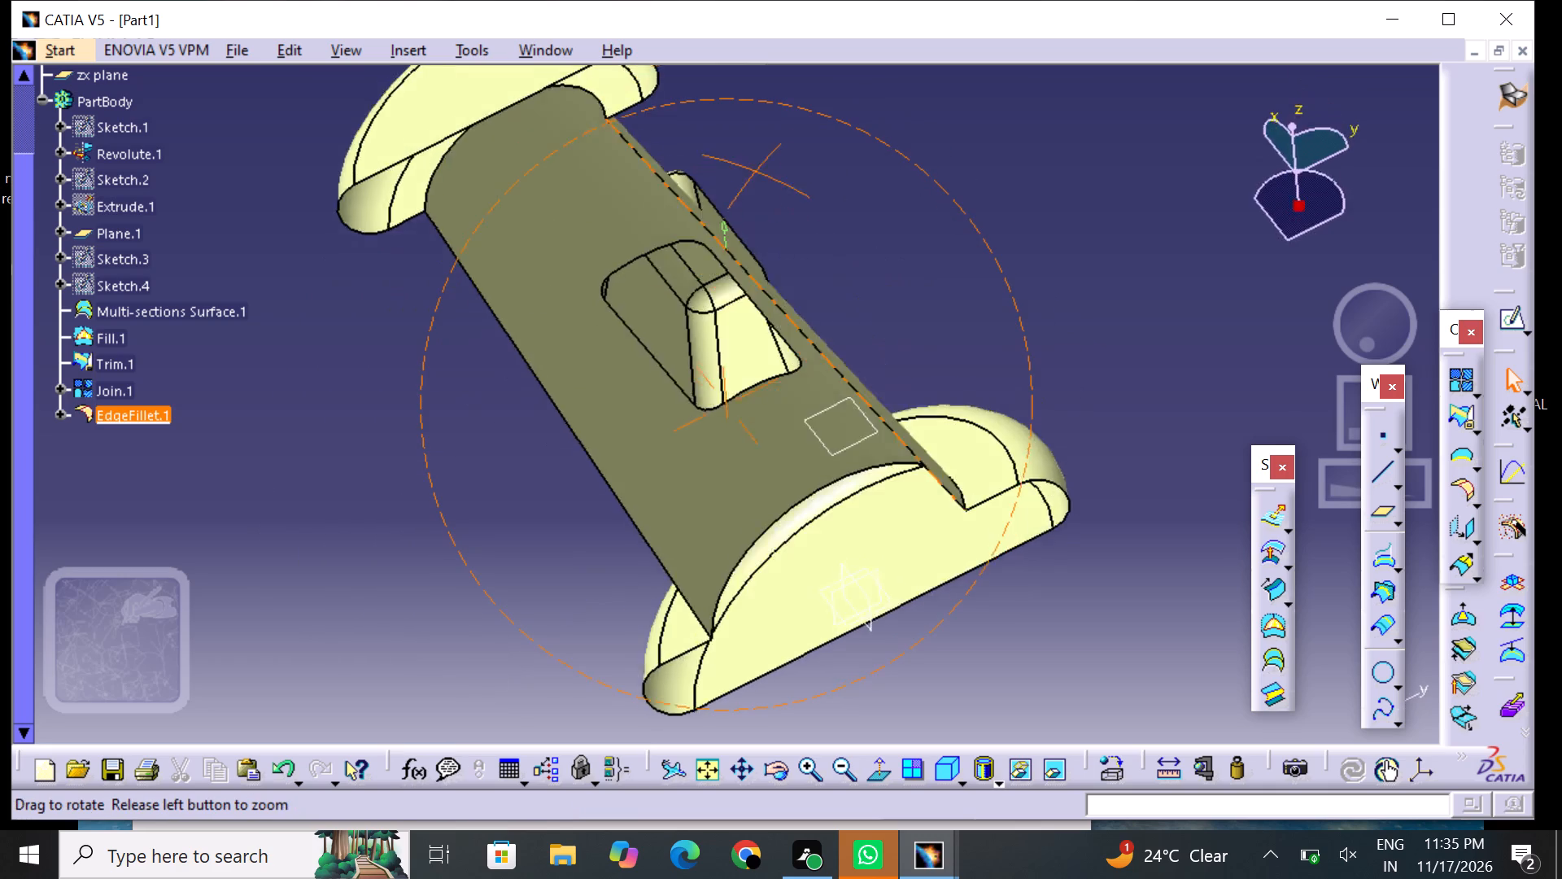
pyautogui.moveTo(766, 157); pyautogui.dragTo(670, 507, button='right')
pyautogui.moveTo(766, 157); pyautogui.dragTo(670, 507, button='middle')
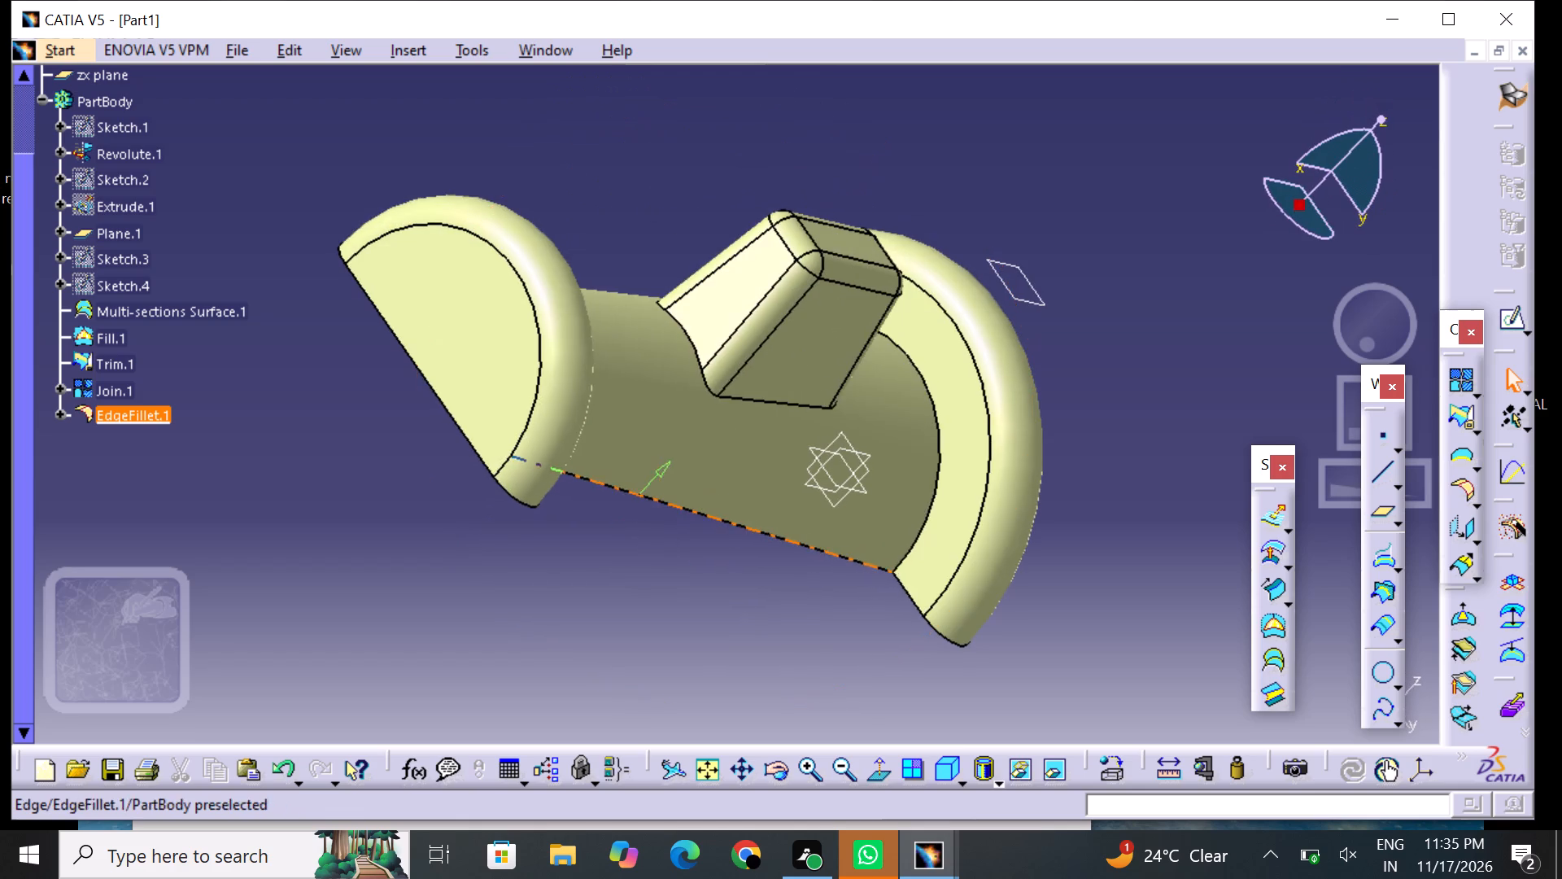
pyautogui.scroll(1, 1009, 613)
pyautogui.moveTo(1009, 614); pyautogui.dragTo(1244, 431, button='middle')
pyautogui.moveTo(1165, 543); pyautogui.dragTo(1233, 431, button='right')
# Start a sketch on the smaller flange's flat end face and draw a circle centred on the origin.
pyautogui.moveTo(411, 469); pyautogui.dragTo(642, 621, button='middle')
pyautogui.moveTo(411, 469); pyautogui.dragTo(642, 621, button='right')
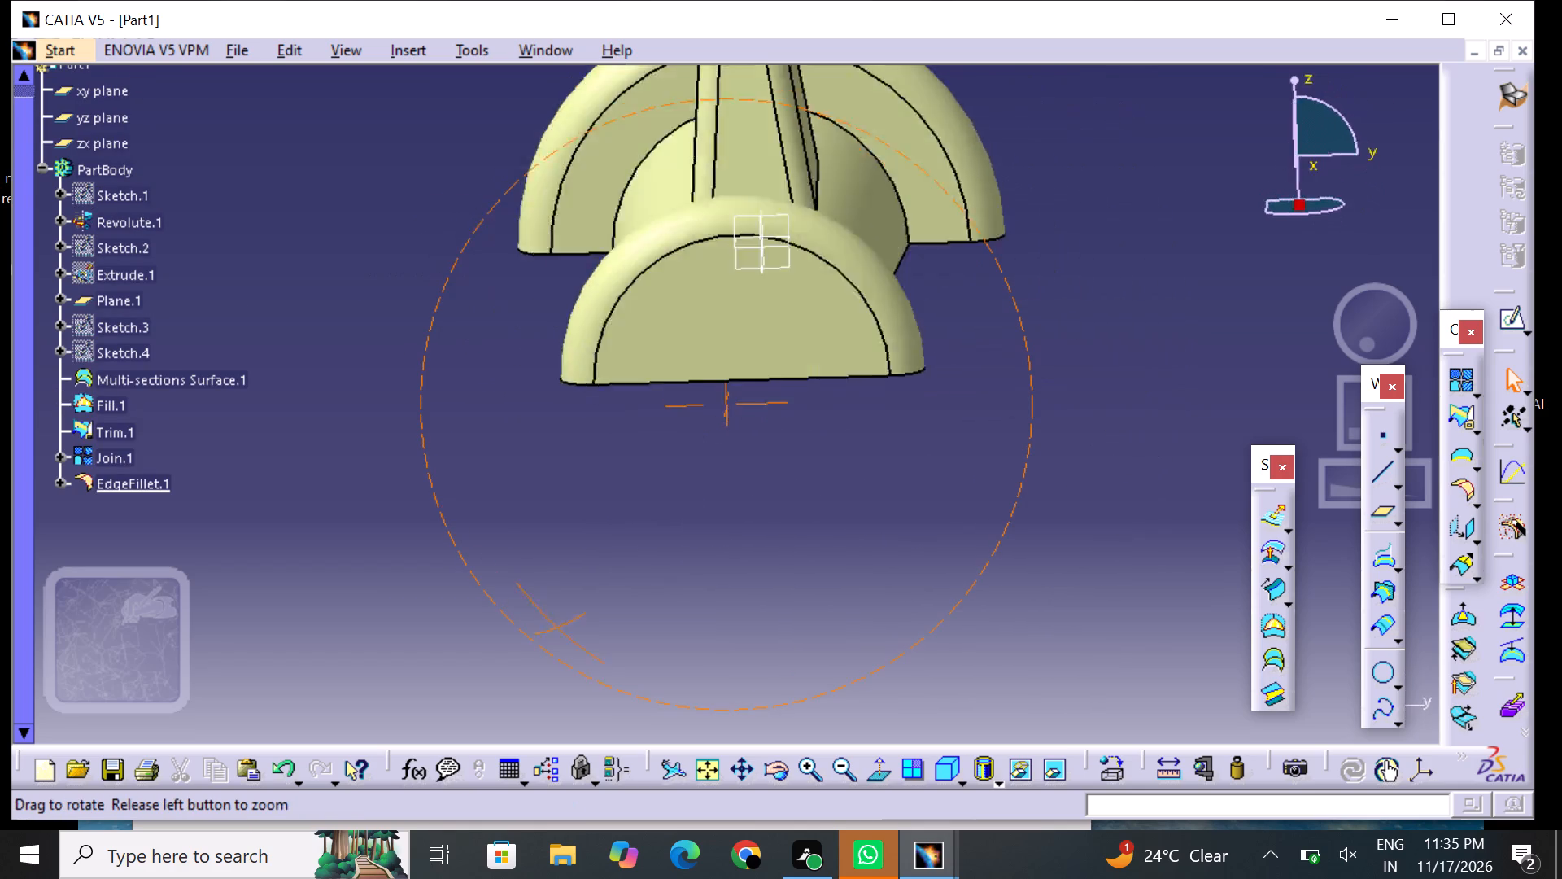
pyautogui.moveTo(642, 621); pyautogui.dragTo(592, 702, button='middle')
pyautogui.moveTo(642, 621); pyautogui.dragTo(592, 702, button='right')
pyautogui.click(611, 602)
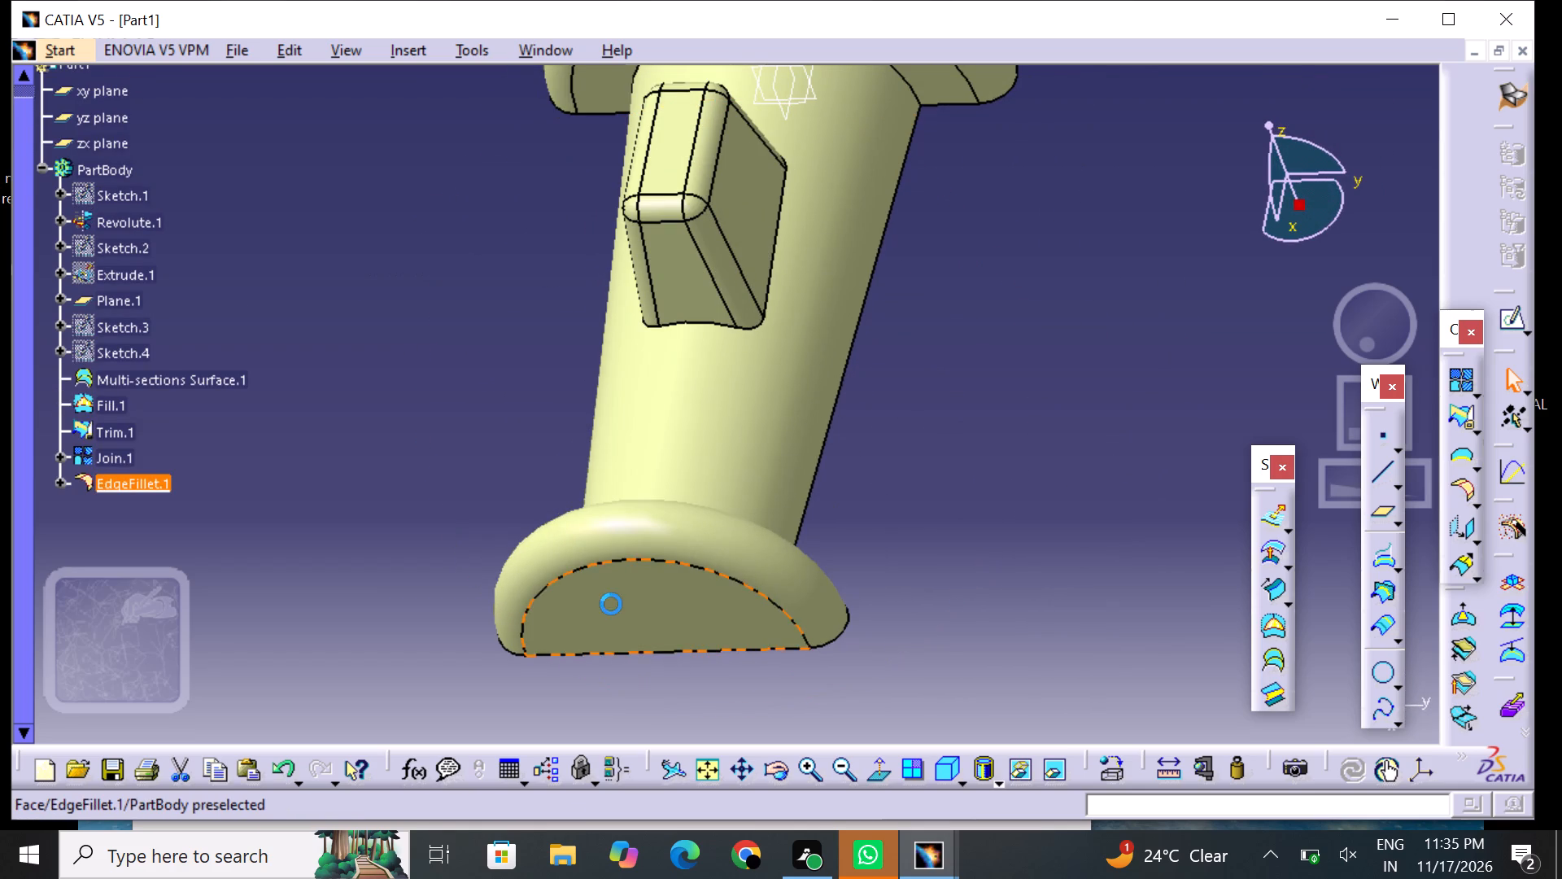
pyautogui.click(1516, 326)
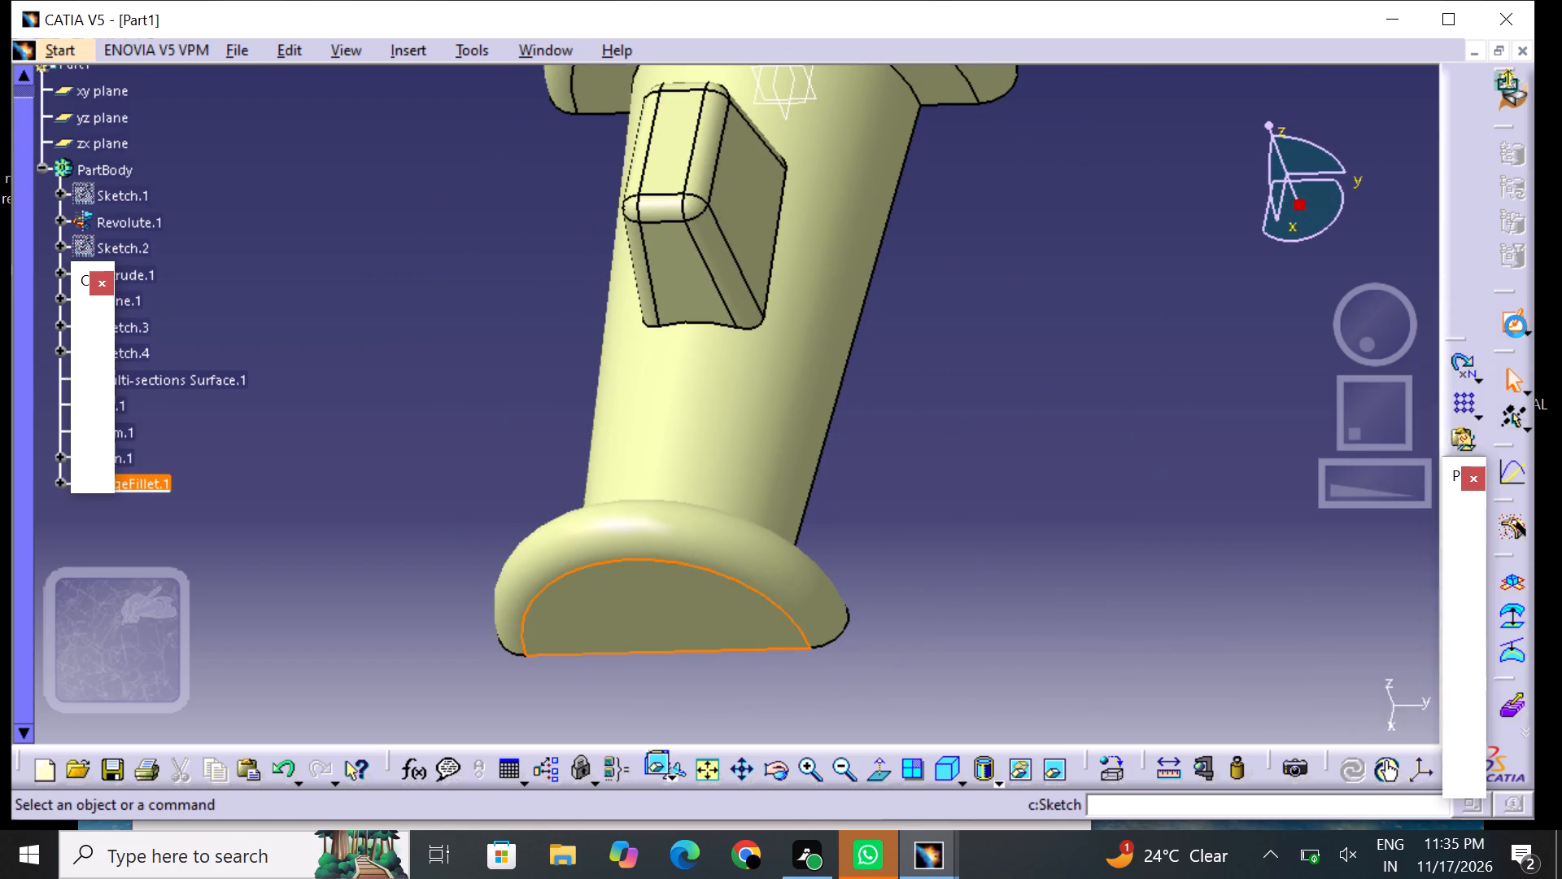
pyautogui.moveTo(1031, 396); pyautogui.dragTo(1253, 237, button='middle')
pyautogui.moveTo(915, 346); pyautogui.dragTo(1170, 160, button='middle')
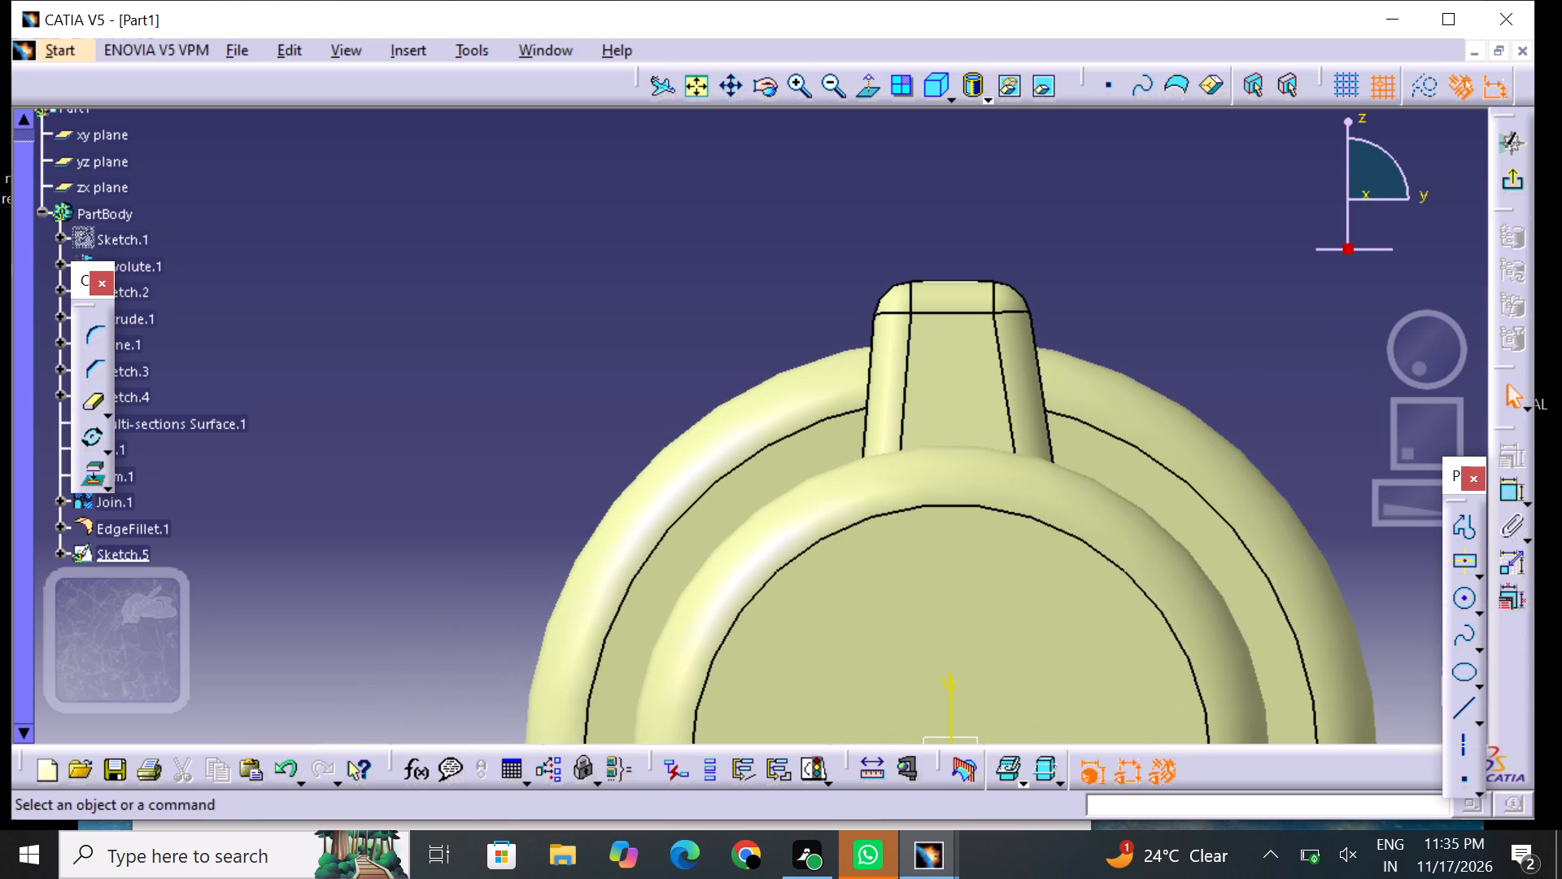
pyautogui.click(843, 91)
pyautogui.moveTo(980, 509); pyautogui.dragTo(980, 508, button='middle')
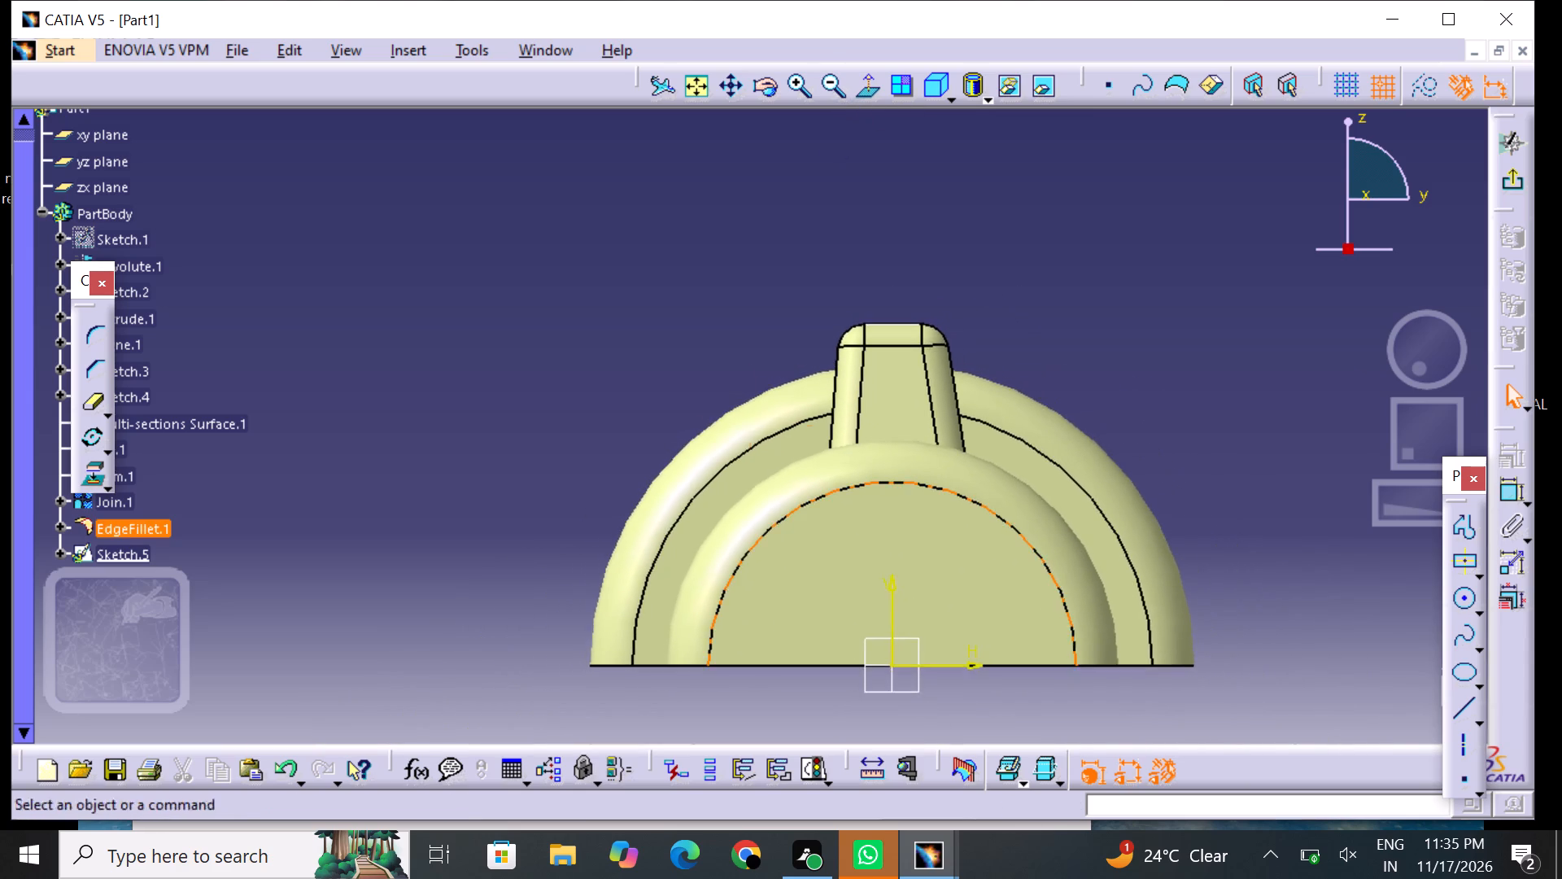
pyautogui.moveTo(980, 508); pyautogui.dragTo(941, 434, button='middle')
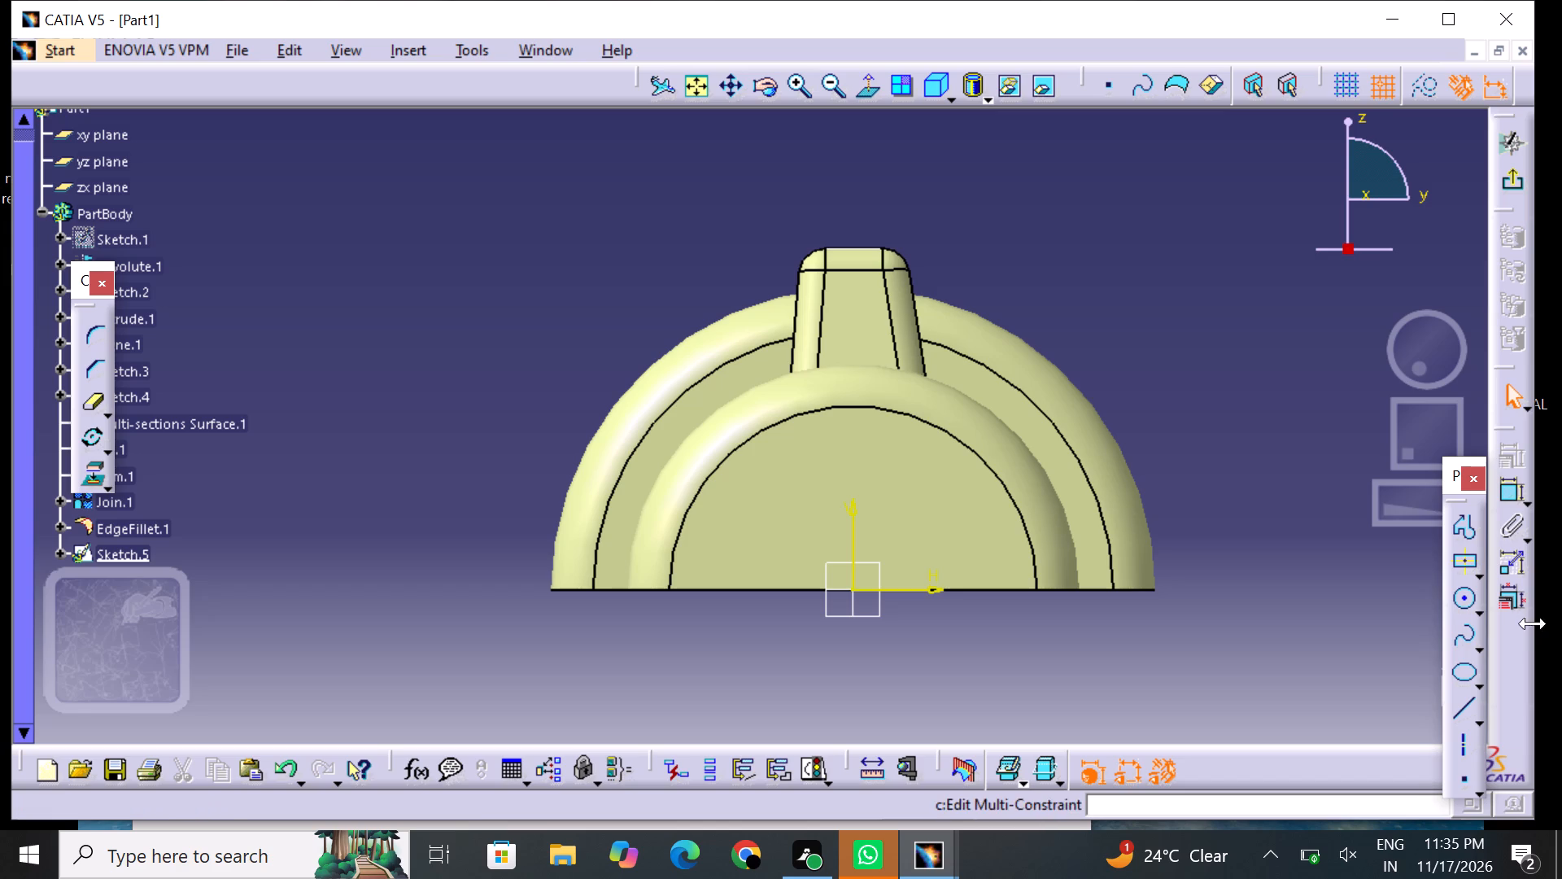
pyautogui.click(1469, 600)
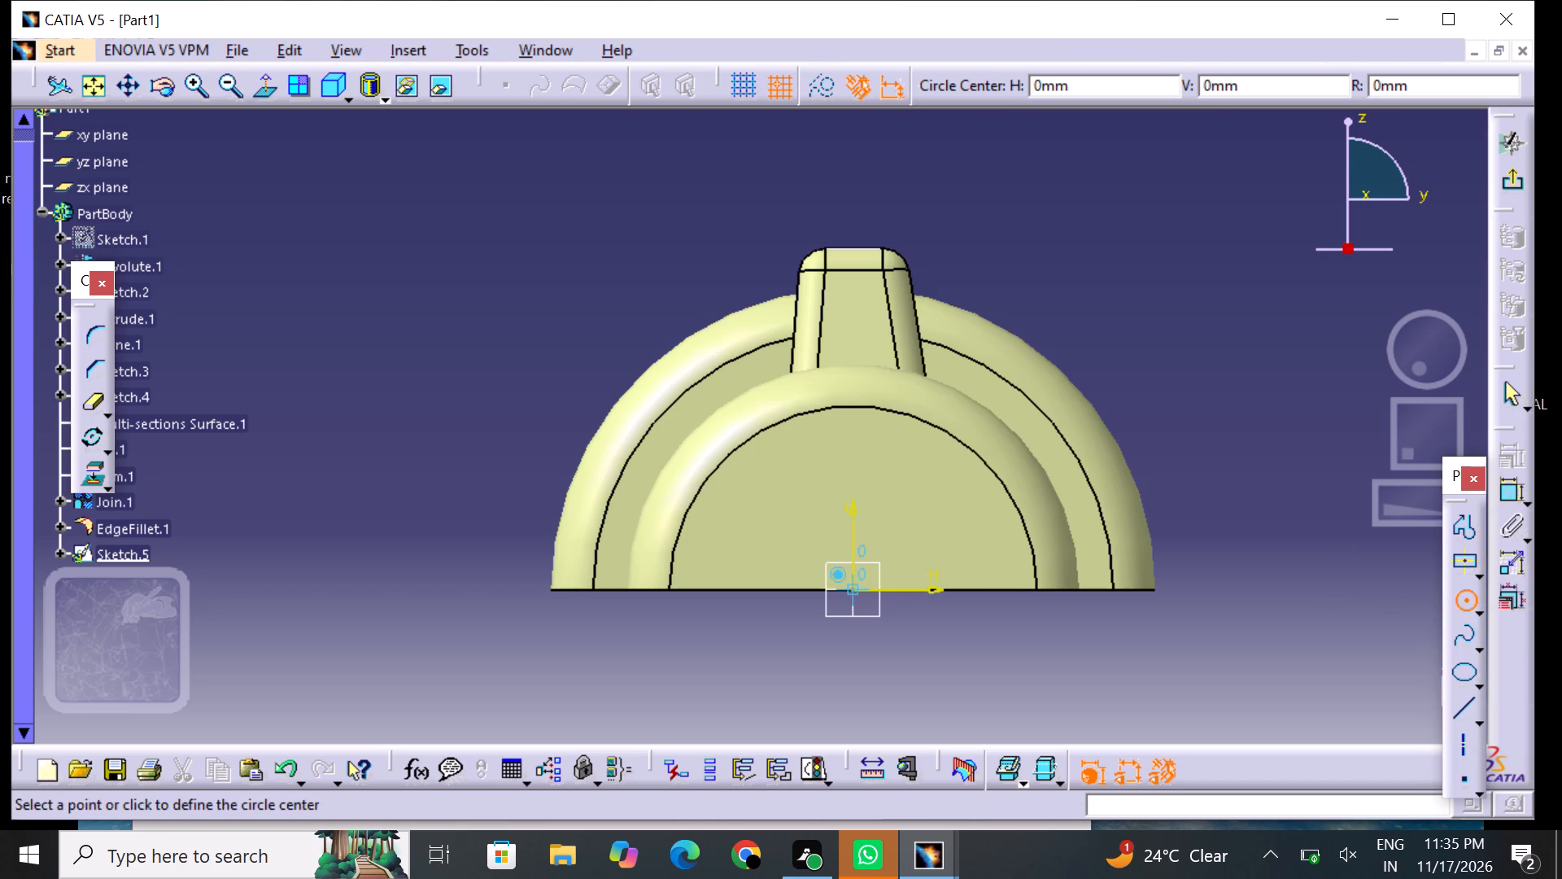
pyautogui.click(853, 597)
pyautogui.click(956, 509)
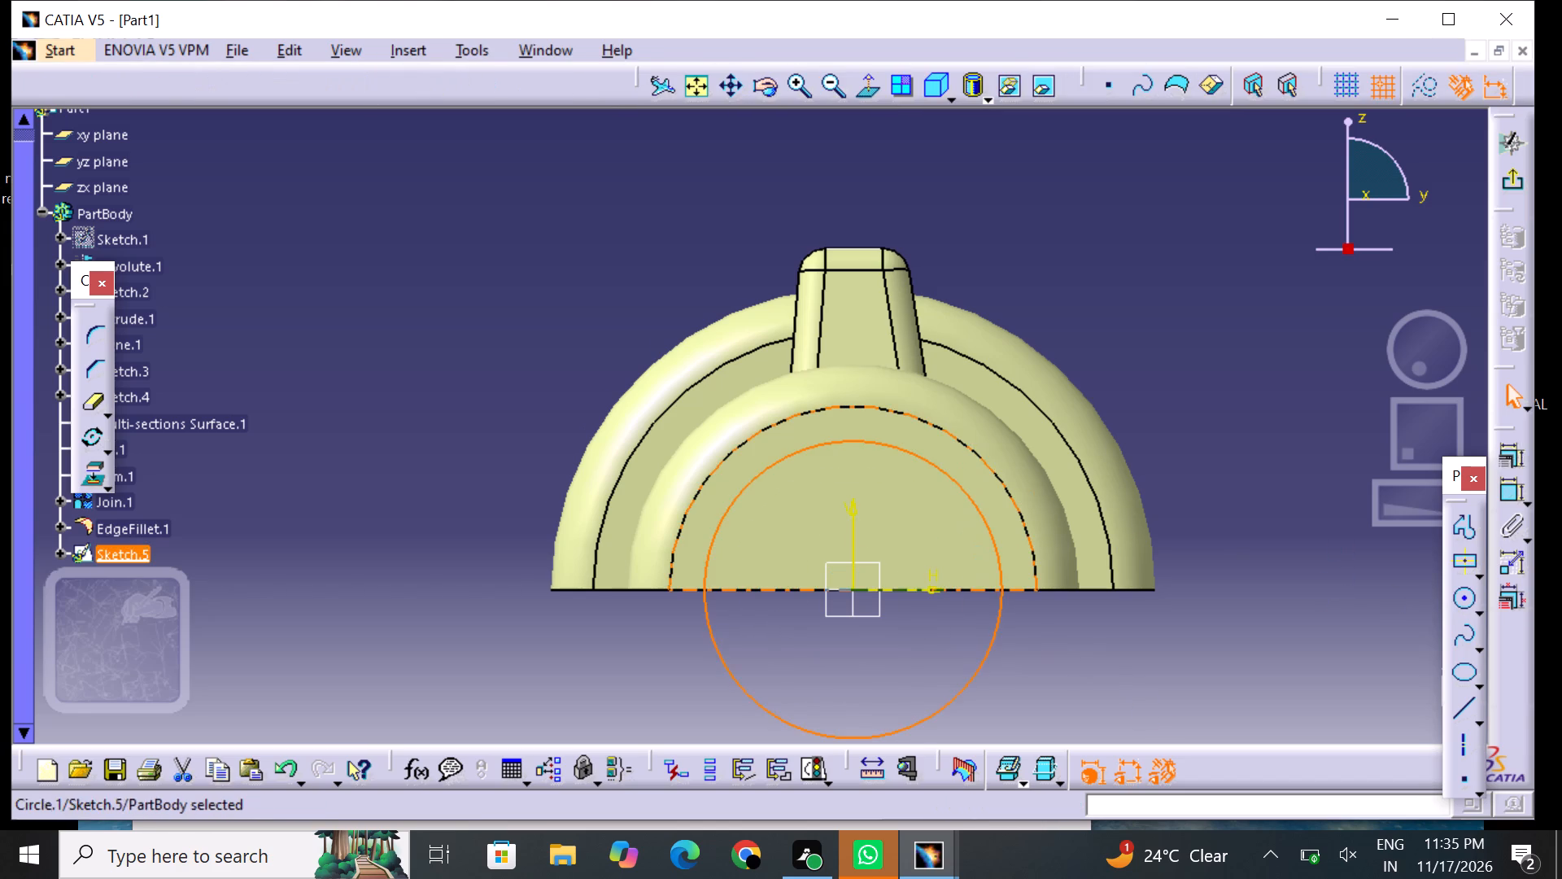
pyautogui.click(1164, 728)
# Dimension the circle with a diameter of 50 mm and exit the sketch.
pyautogui.click(1510, 499)
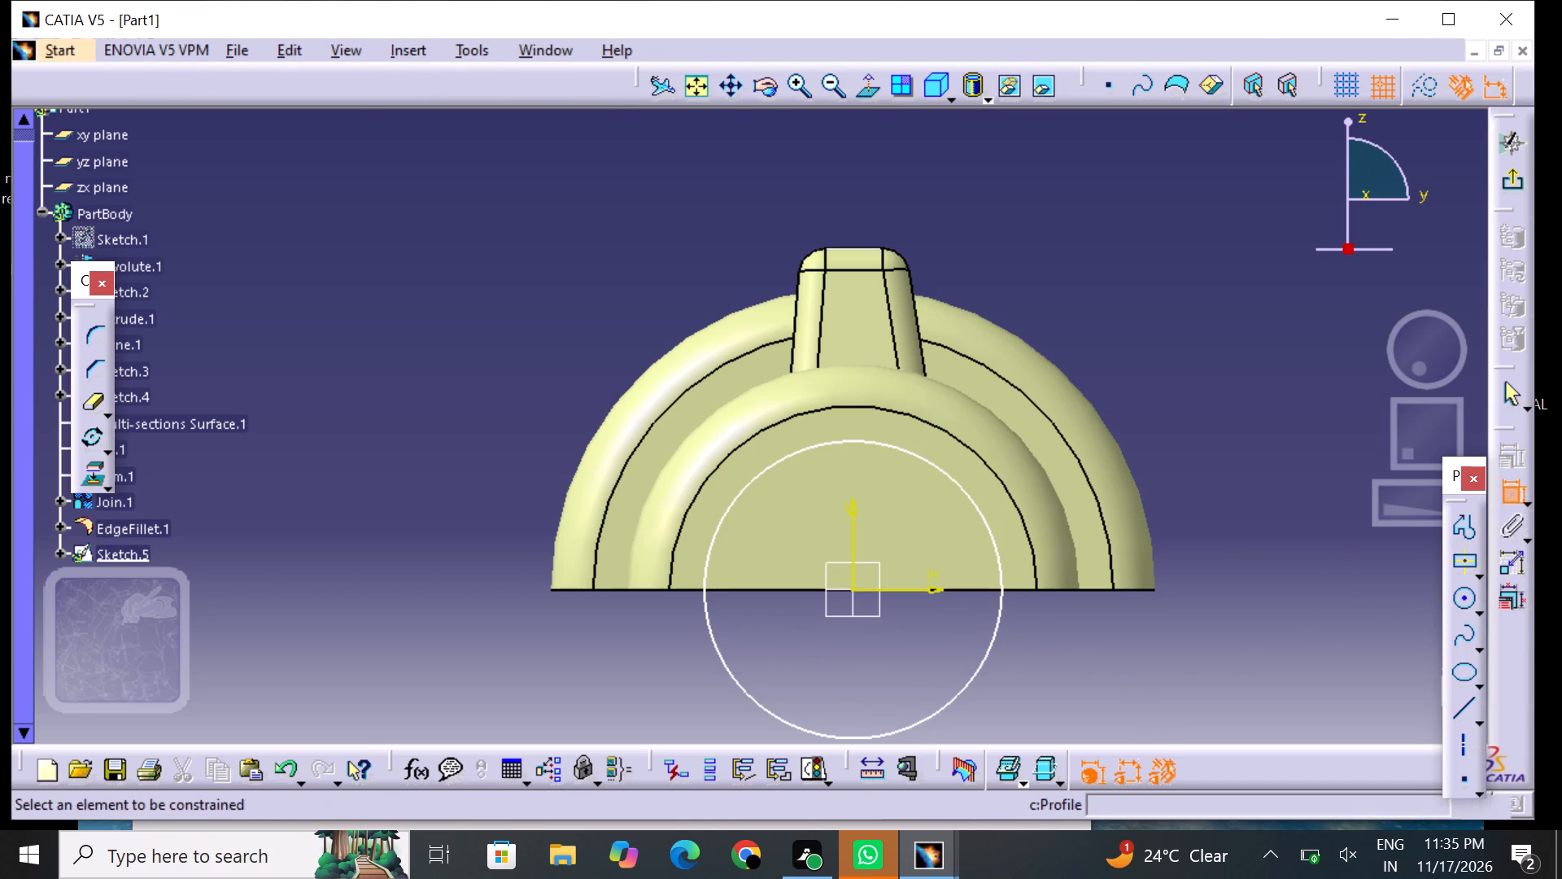
pyautogui.click(997, 632)
pyautogui.click(1071, 661)
pyautogui.doubleClick(1066, 663)
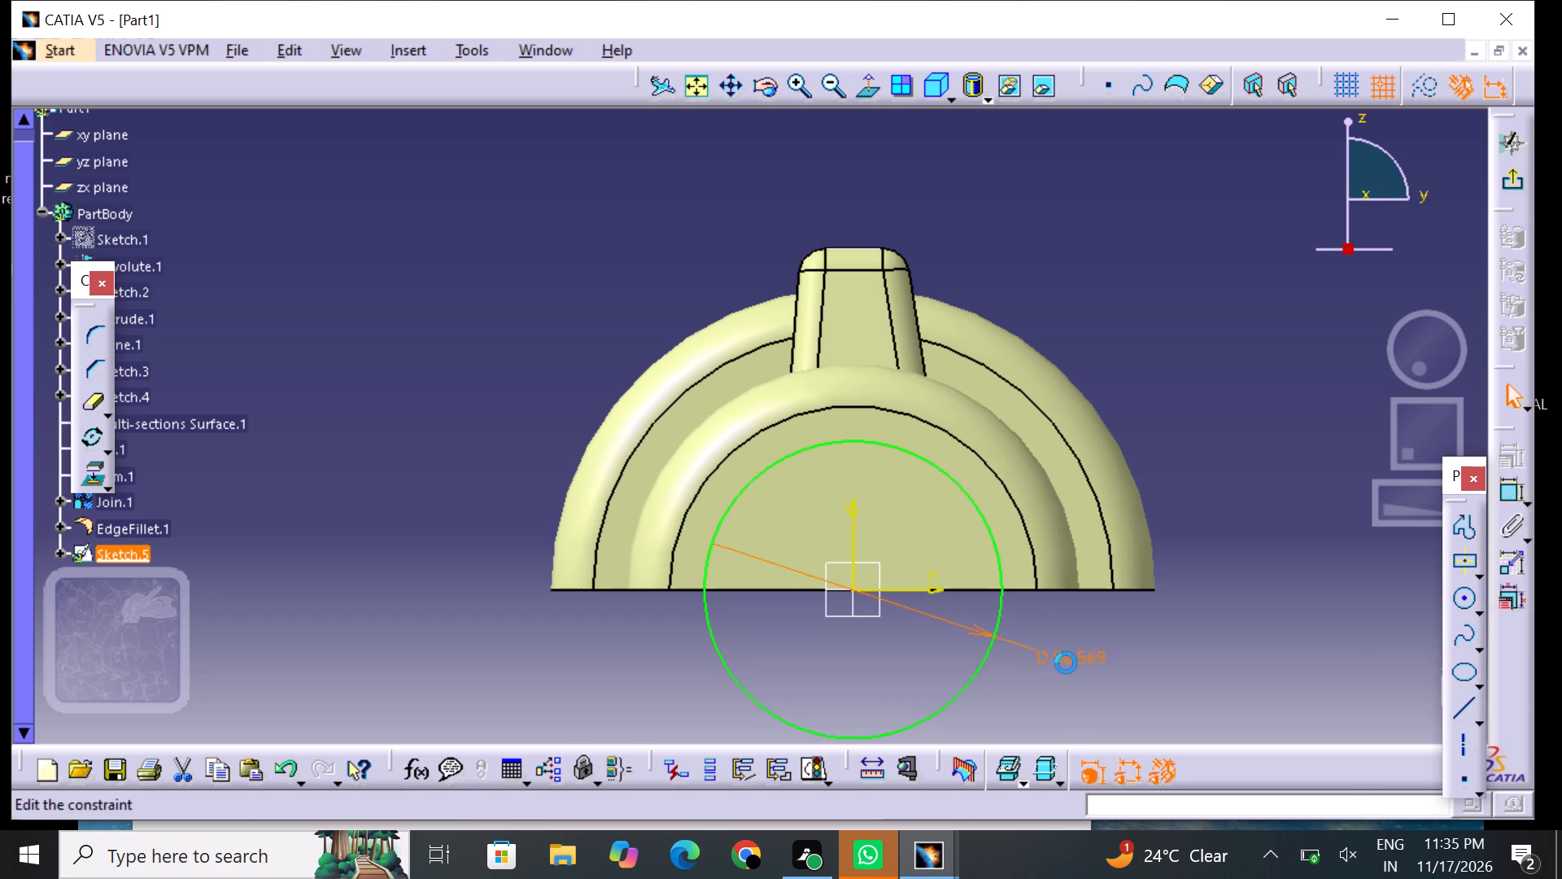
pyautogui.press('BackSpace')
pyautogui.write('50')
pyautogui.press('Return')
pyautogui.click(1068, 660)
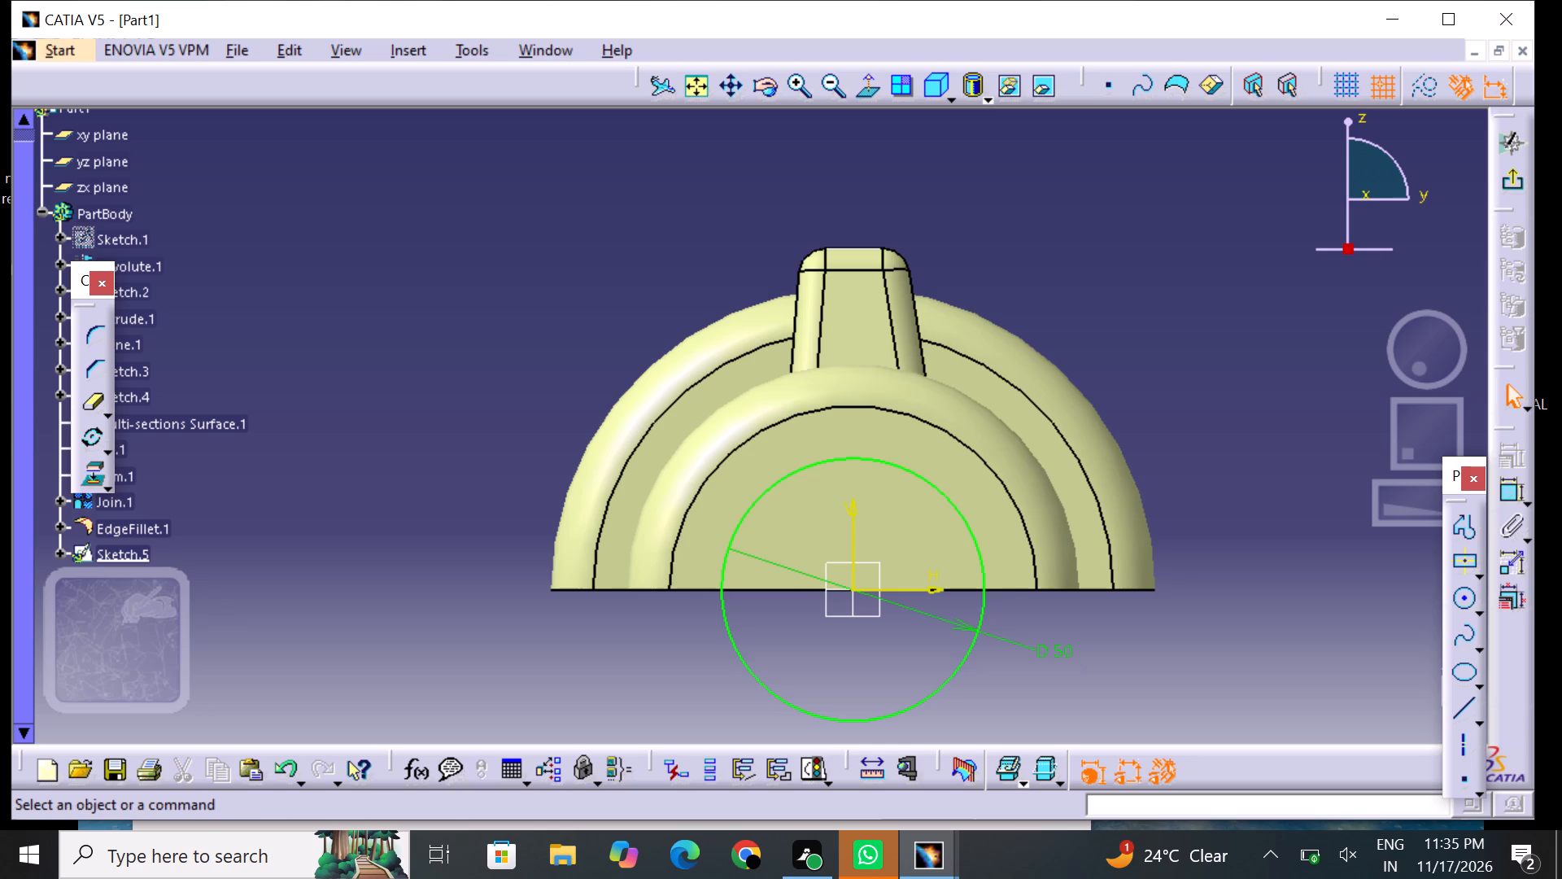
pyautogui.click(1272, 632)
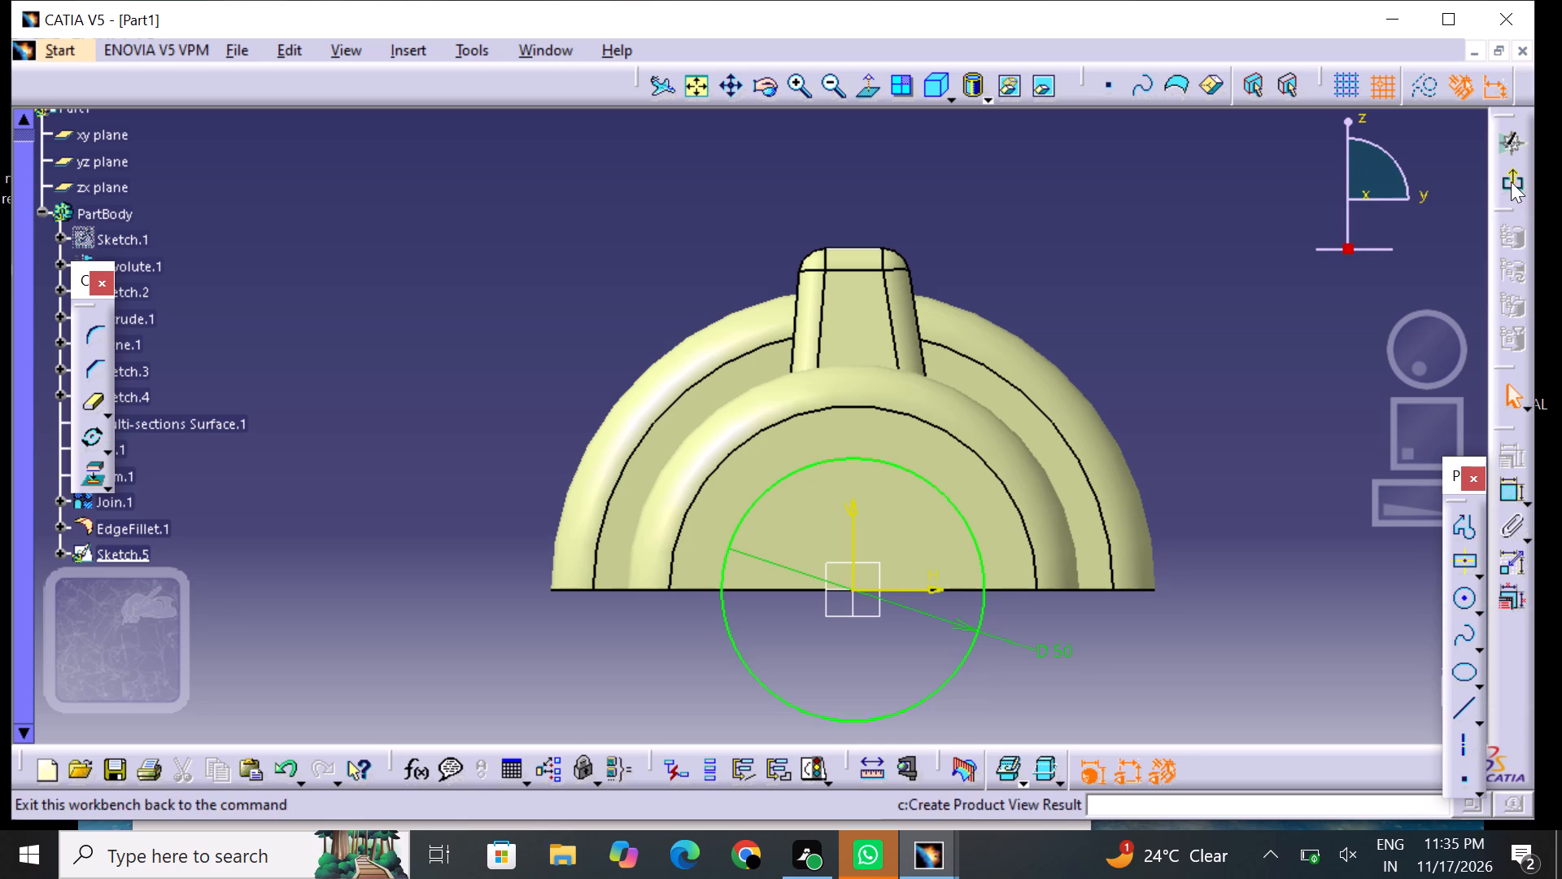
pyautogui.click(1512, 179)
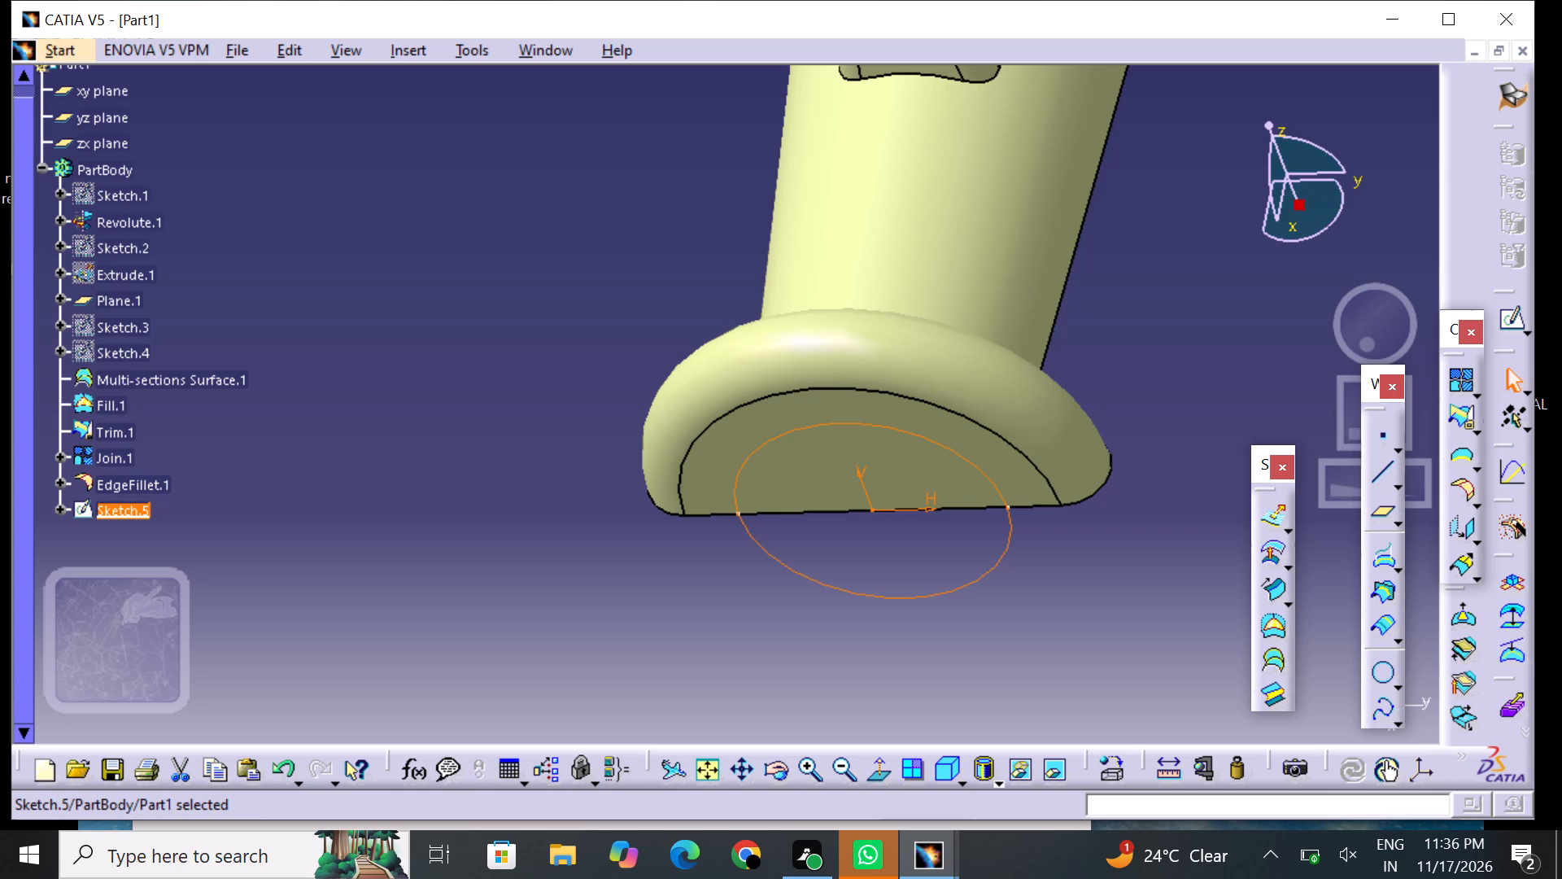
# Start another sketch on the same end face and draw a larger origin-centred circle around the 50 mm circle.
pyautogui.click(993, 454)
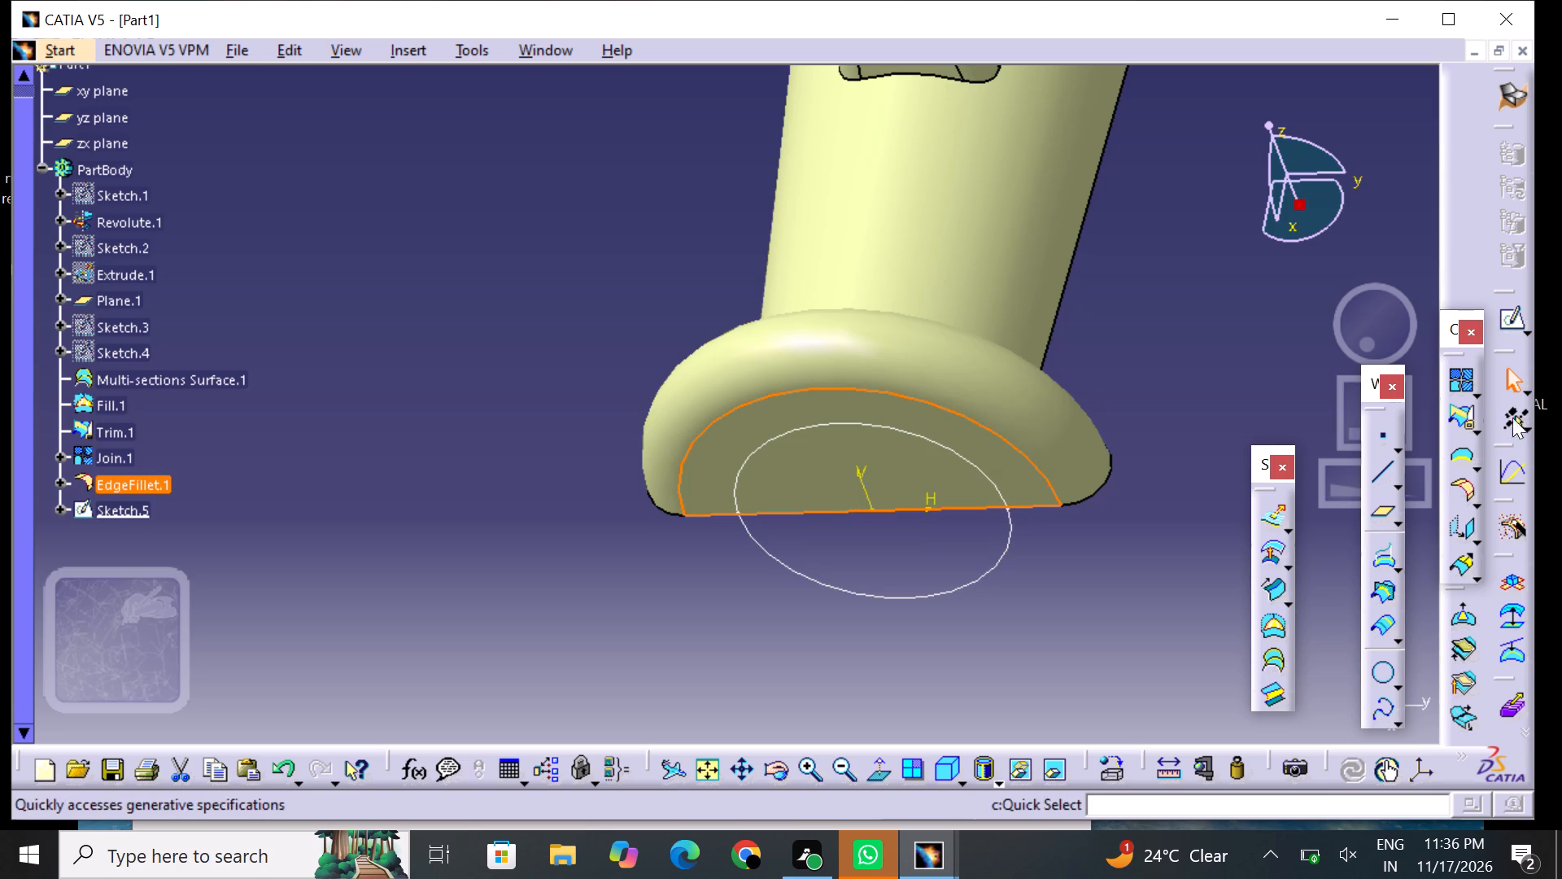
pyautogui.click(1516, 322)
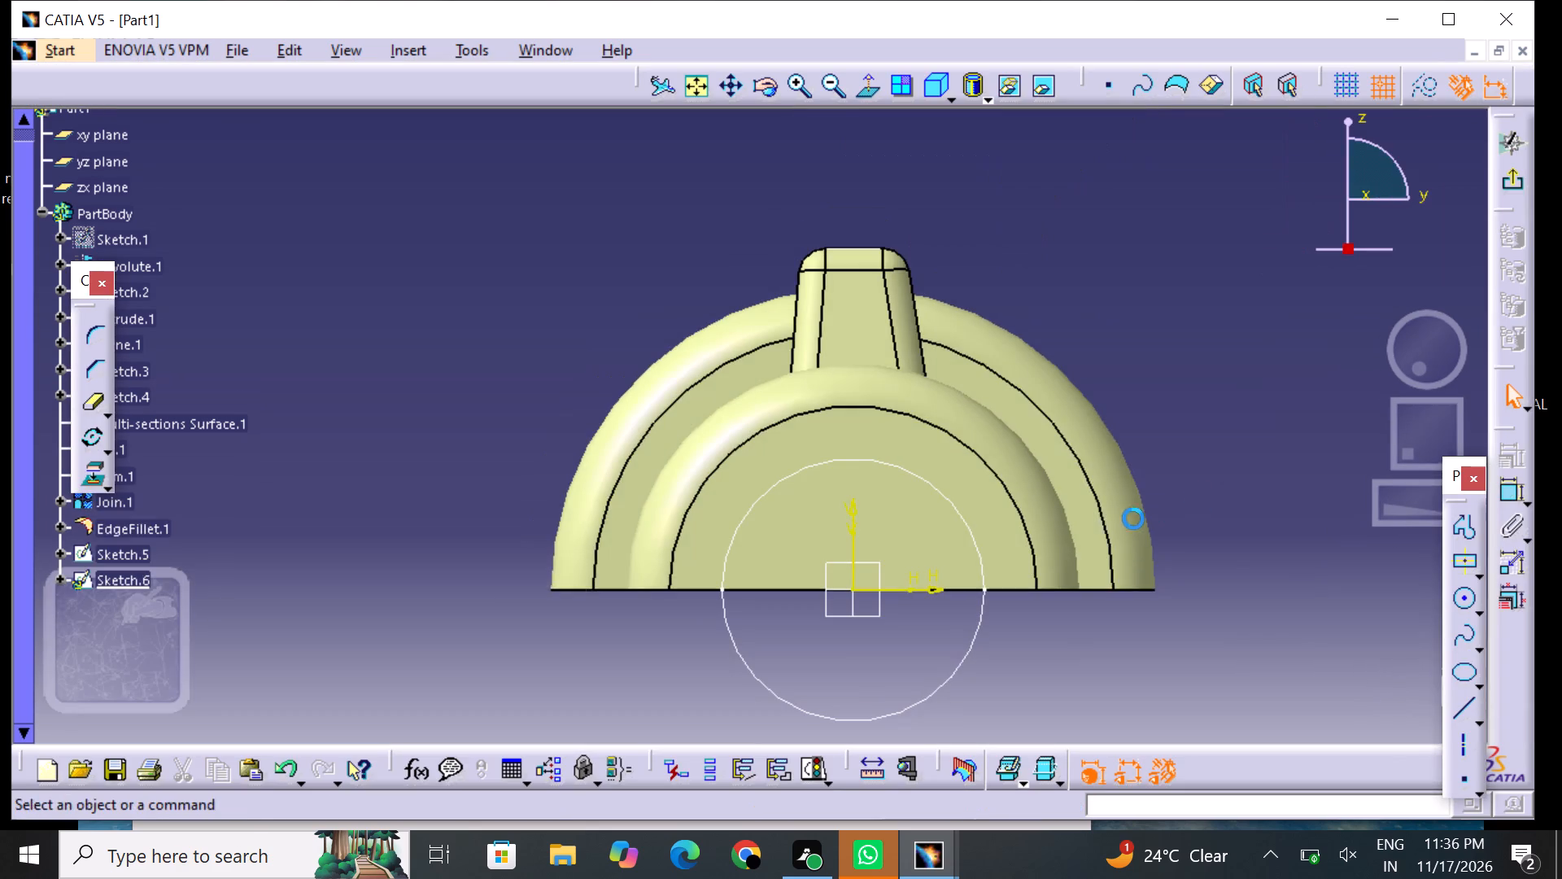
pyautogui.moveTo(986, 535); pyautogui.dragTo(1034, 470, button='middle')
pyautogui.click(1467, 598)
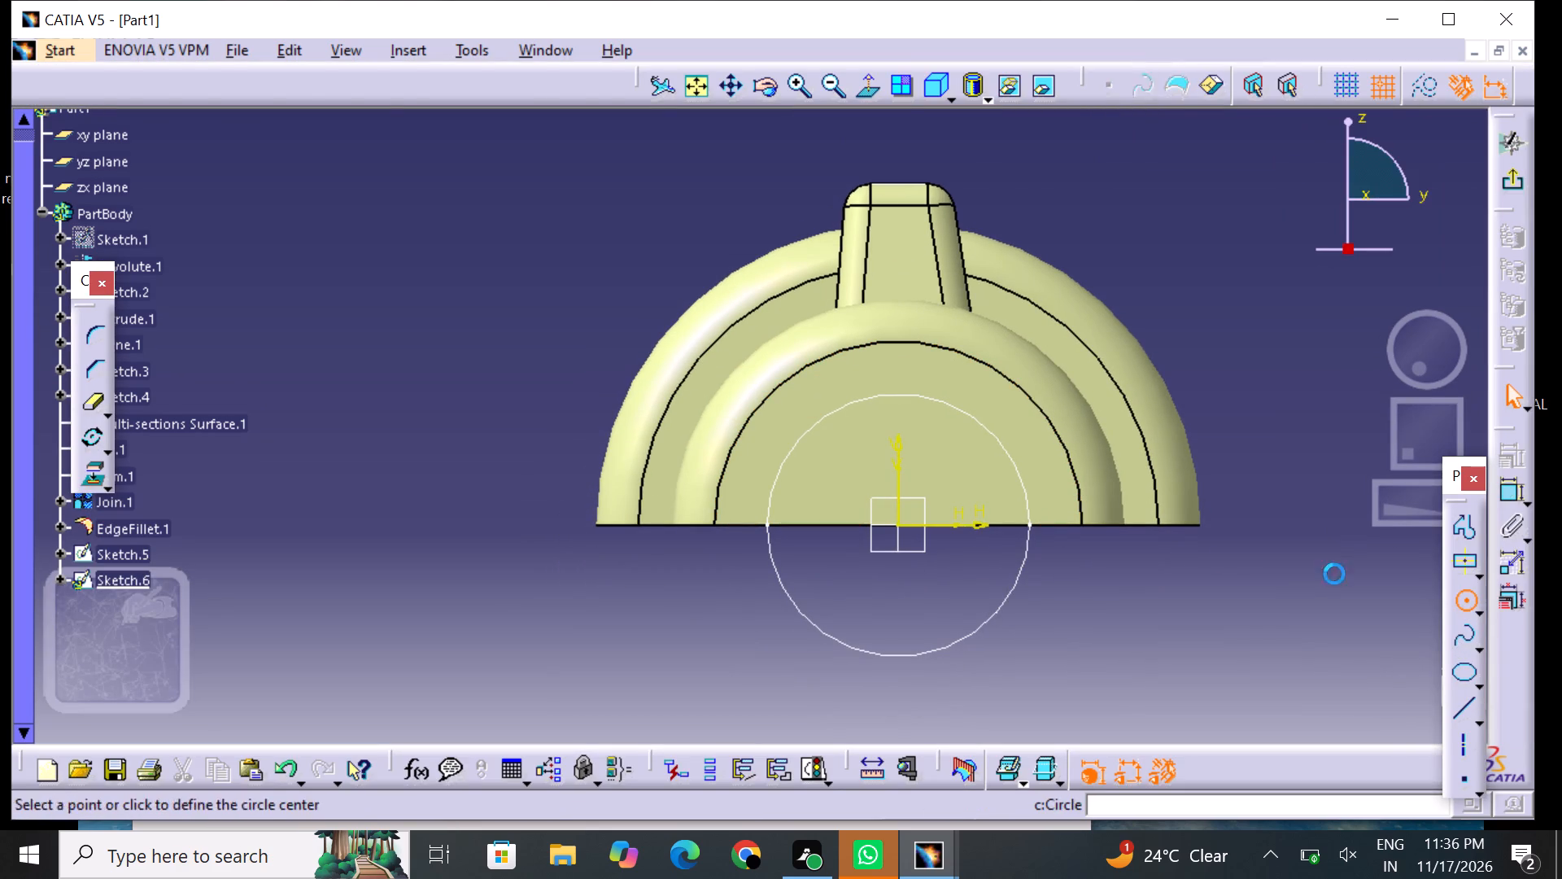
pyautogui.click(905, 531)
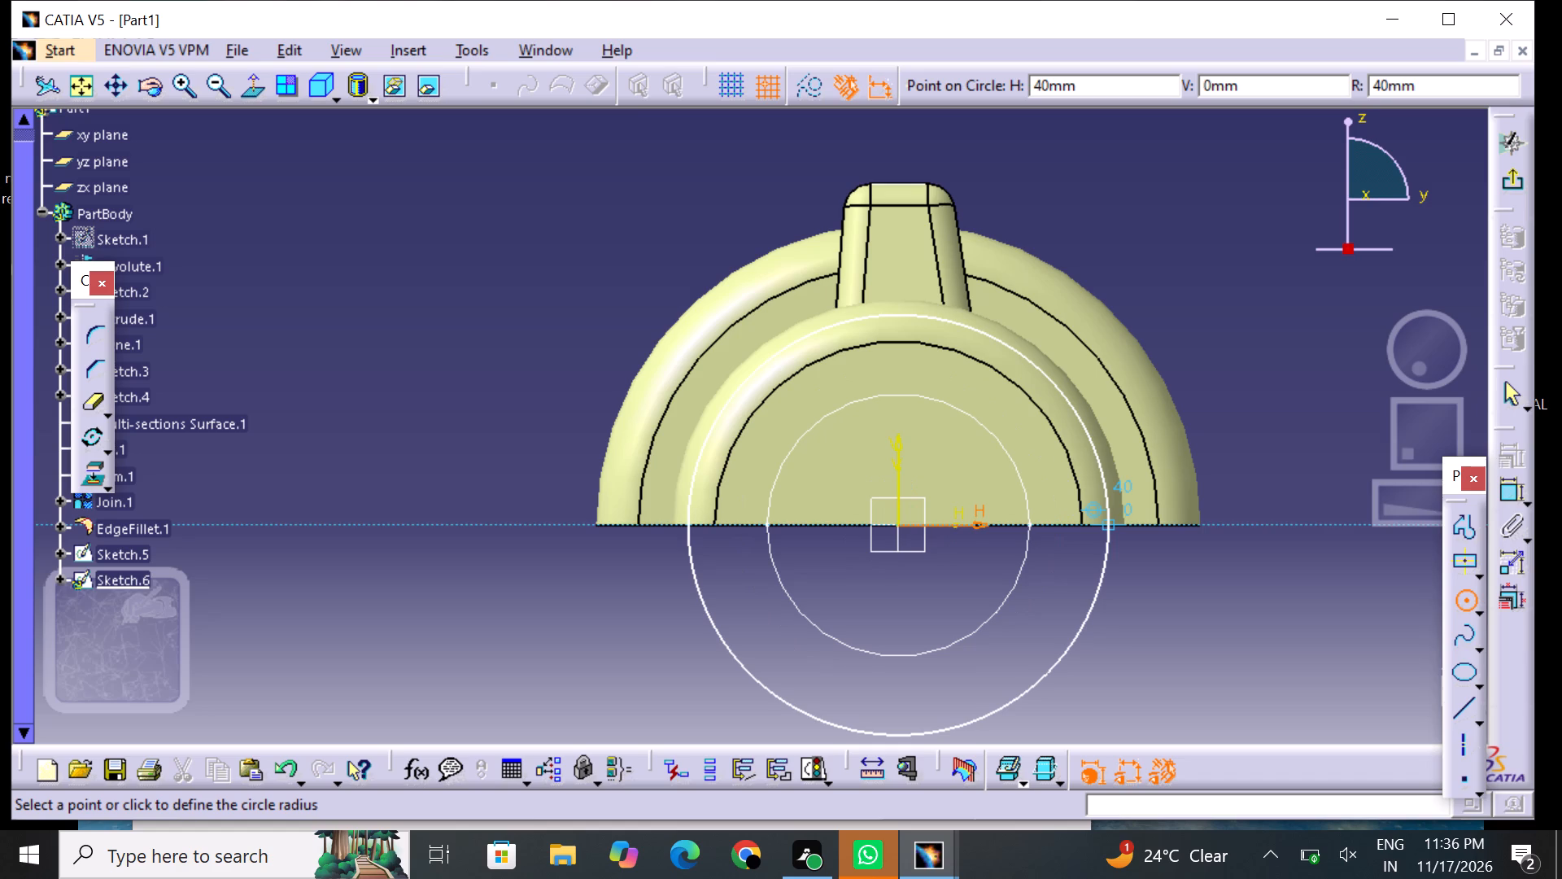
pyautogui.click(1044, 538)
pyautogui.click(1108, 623)
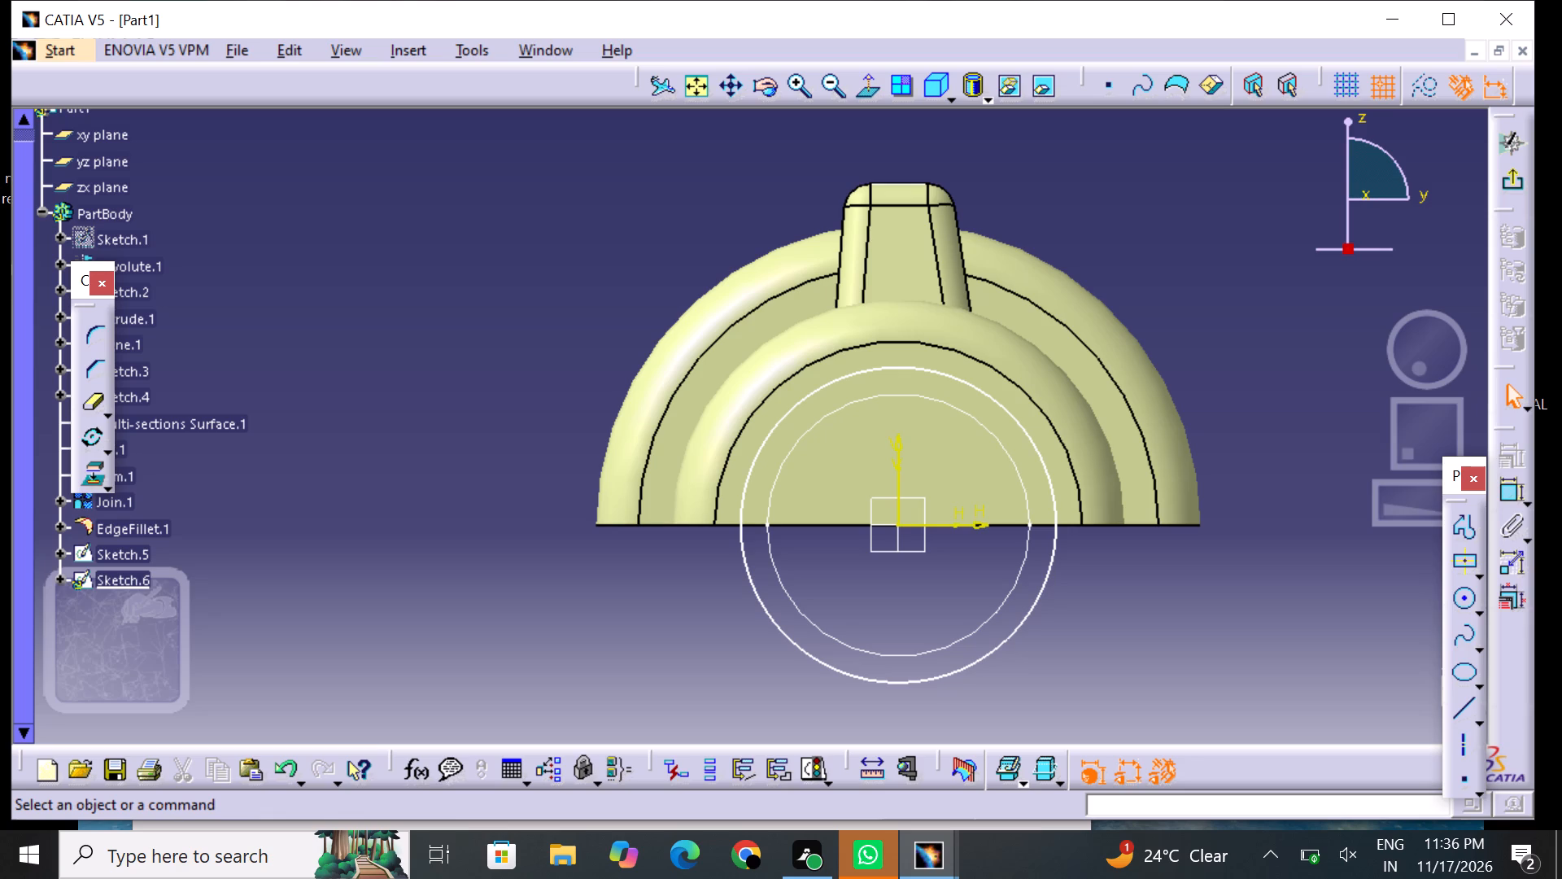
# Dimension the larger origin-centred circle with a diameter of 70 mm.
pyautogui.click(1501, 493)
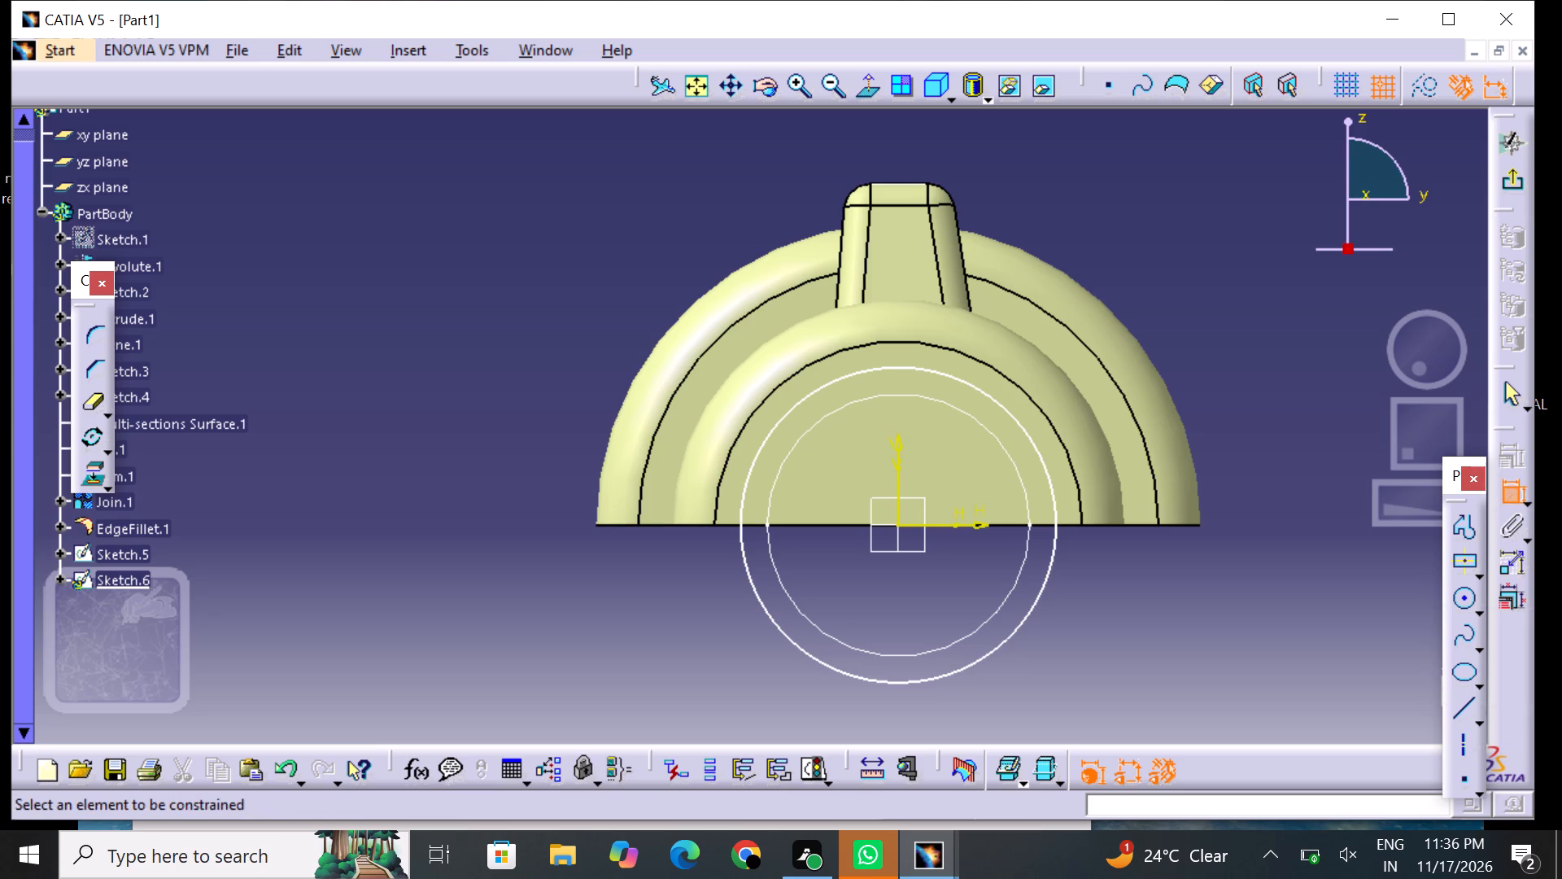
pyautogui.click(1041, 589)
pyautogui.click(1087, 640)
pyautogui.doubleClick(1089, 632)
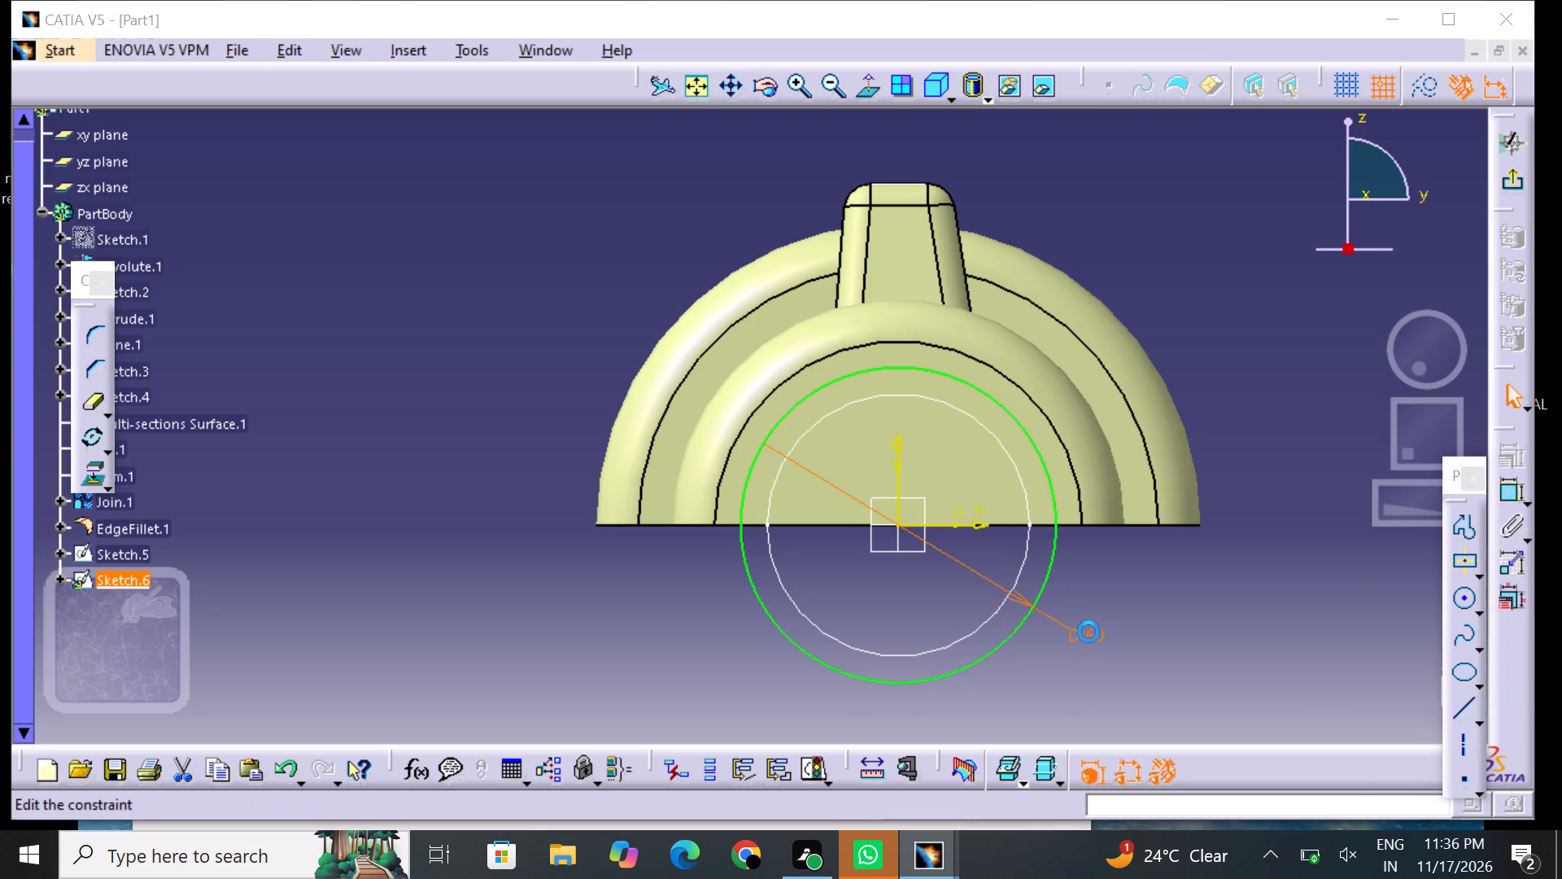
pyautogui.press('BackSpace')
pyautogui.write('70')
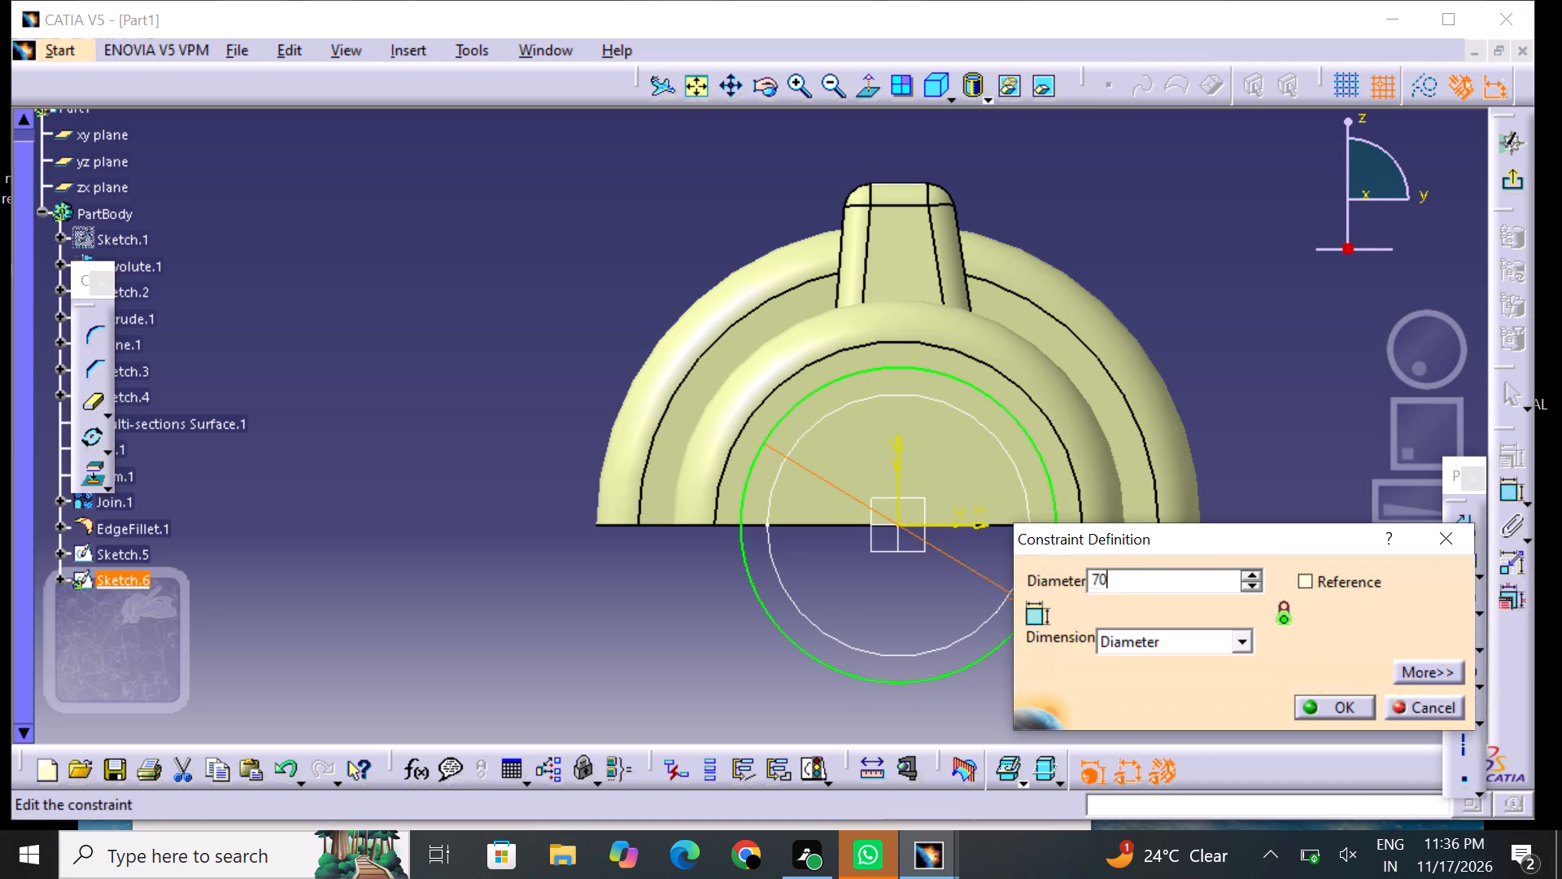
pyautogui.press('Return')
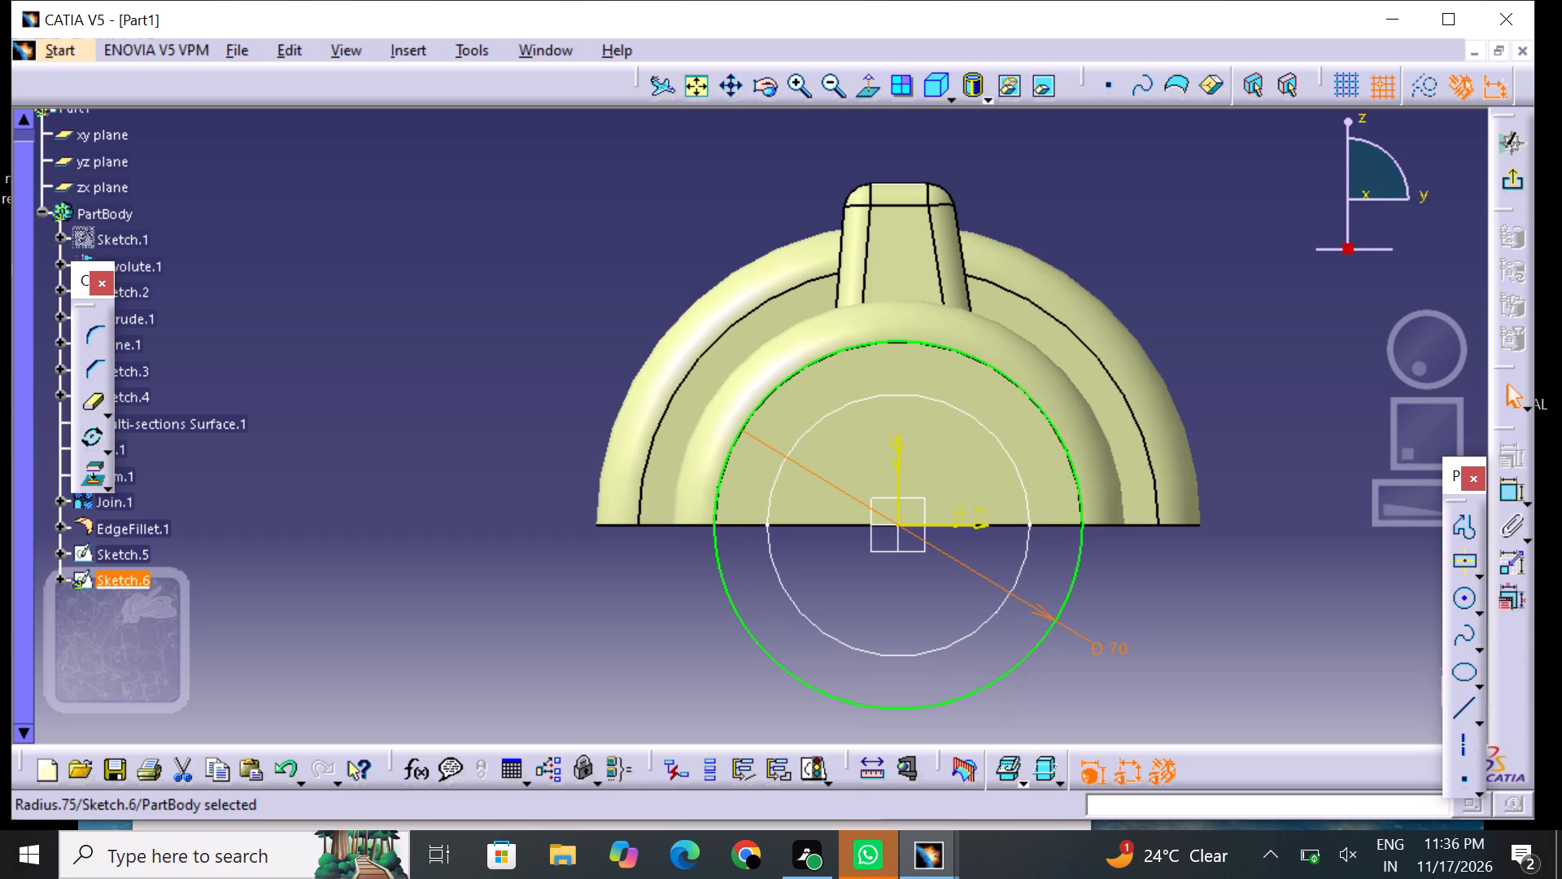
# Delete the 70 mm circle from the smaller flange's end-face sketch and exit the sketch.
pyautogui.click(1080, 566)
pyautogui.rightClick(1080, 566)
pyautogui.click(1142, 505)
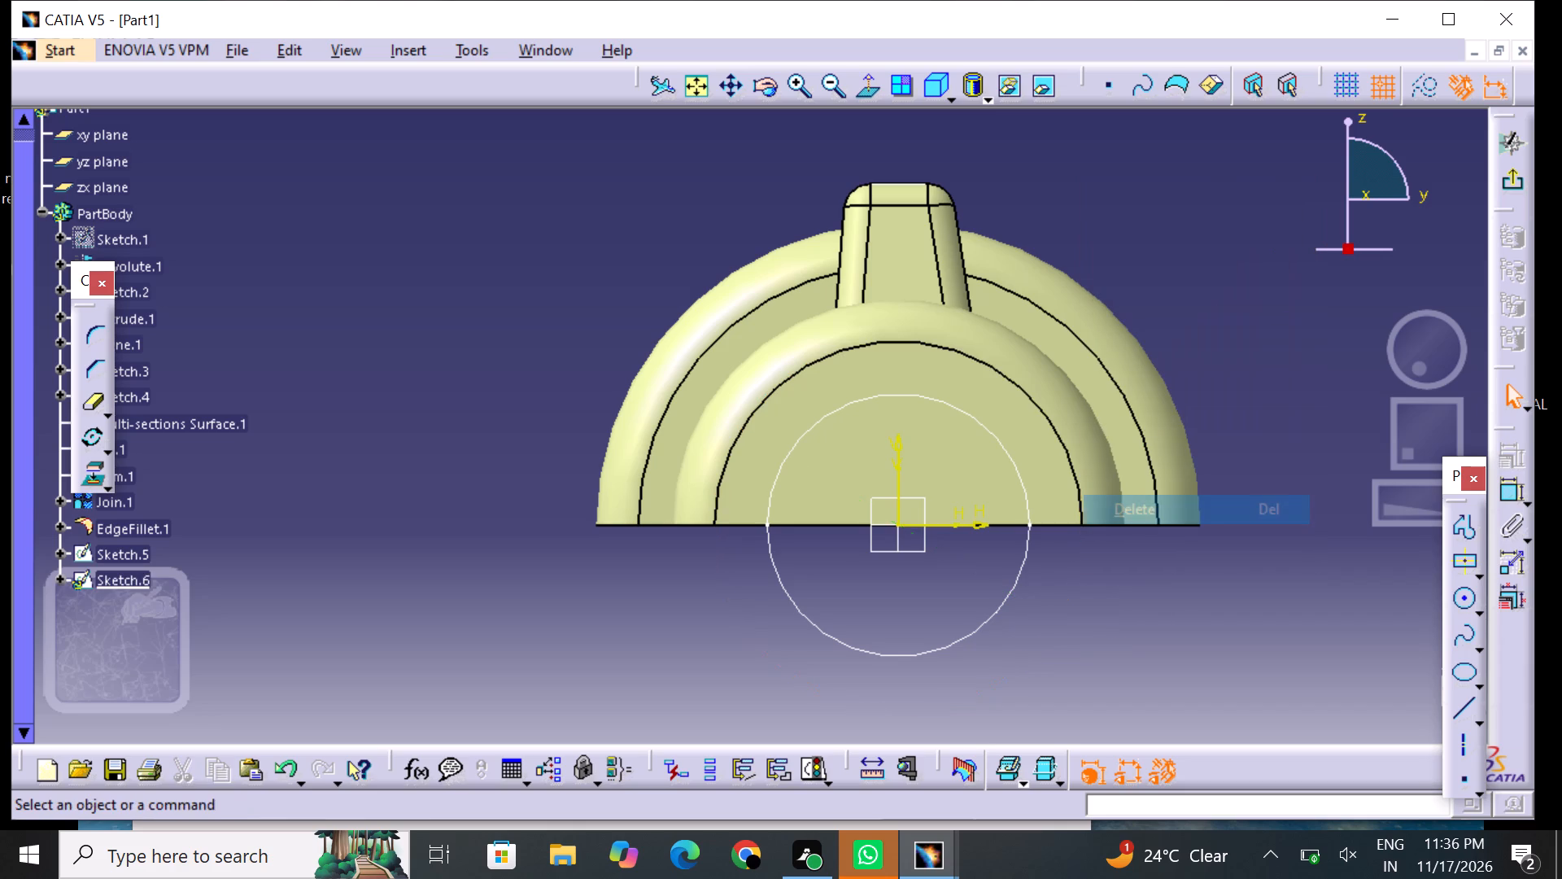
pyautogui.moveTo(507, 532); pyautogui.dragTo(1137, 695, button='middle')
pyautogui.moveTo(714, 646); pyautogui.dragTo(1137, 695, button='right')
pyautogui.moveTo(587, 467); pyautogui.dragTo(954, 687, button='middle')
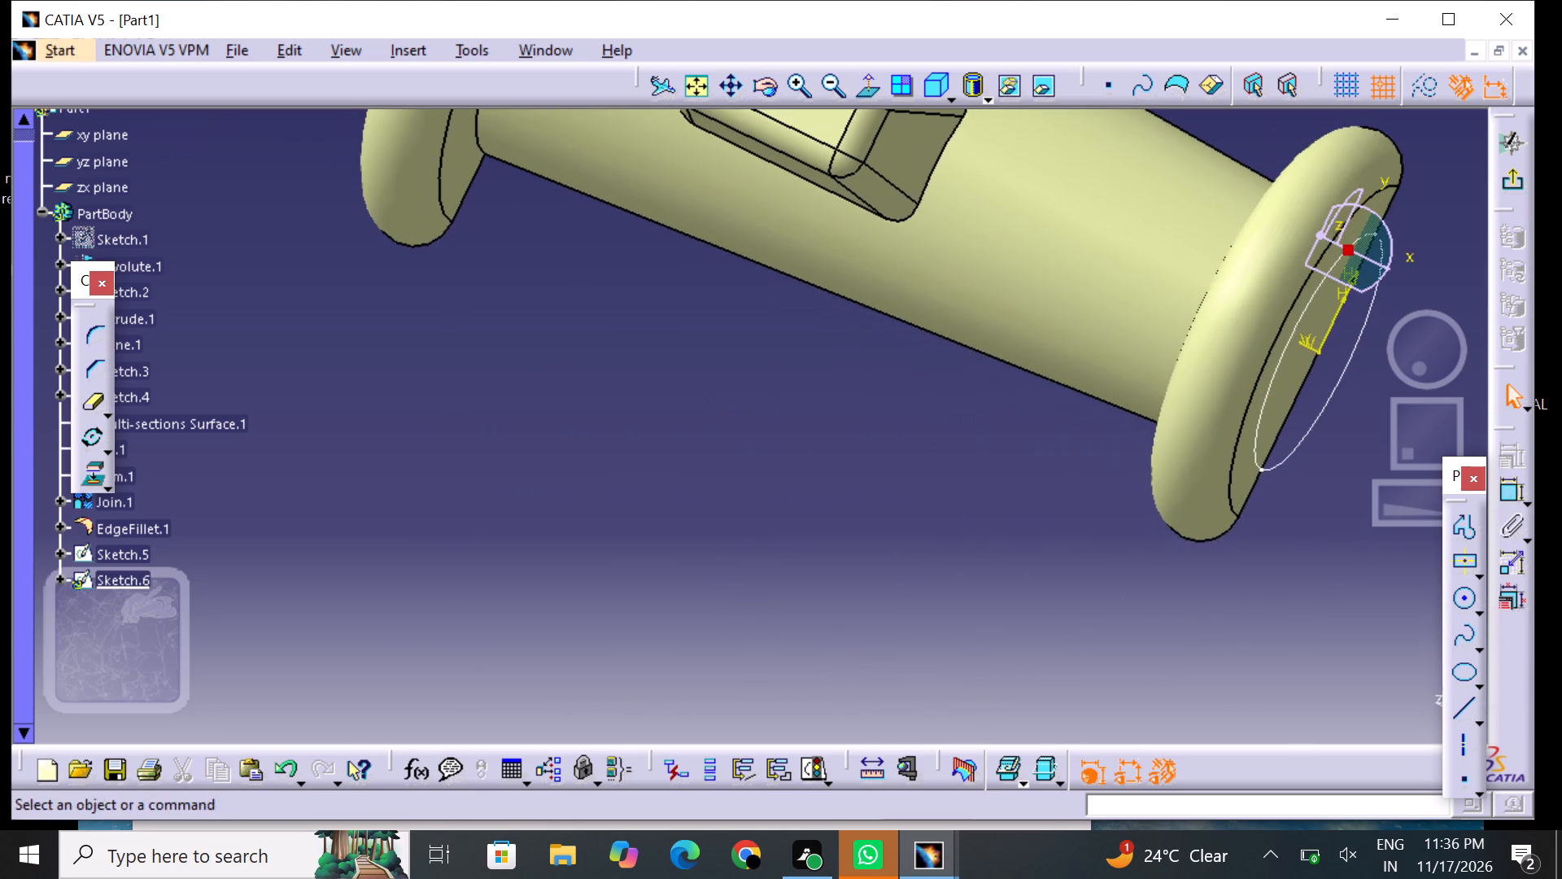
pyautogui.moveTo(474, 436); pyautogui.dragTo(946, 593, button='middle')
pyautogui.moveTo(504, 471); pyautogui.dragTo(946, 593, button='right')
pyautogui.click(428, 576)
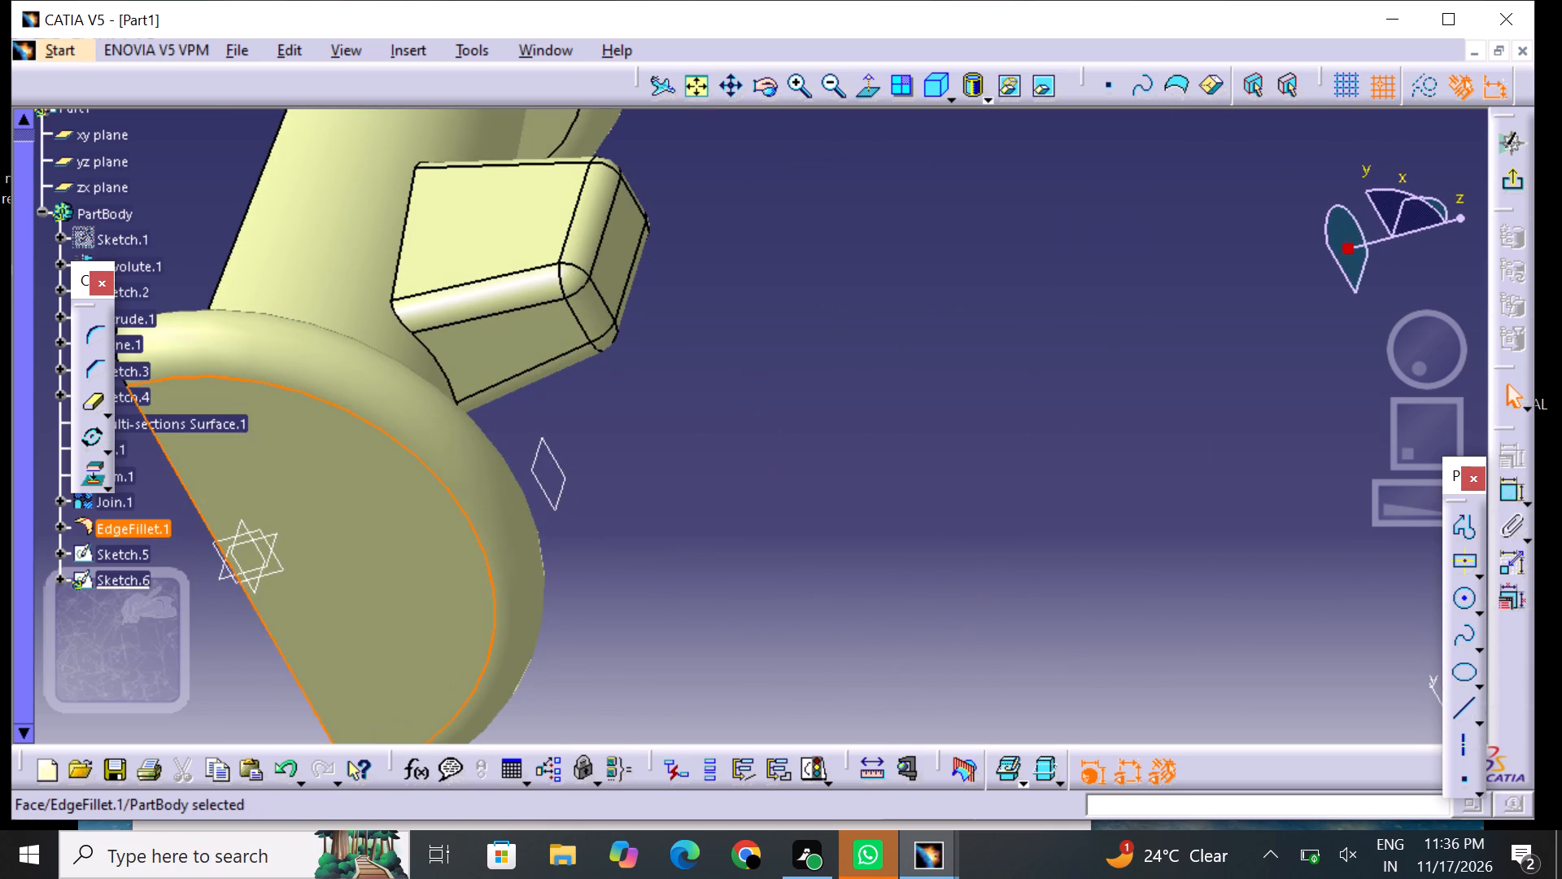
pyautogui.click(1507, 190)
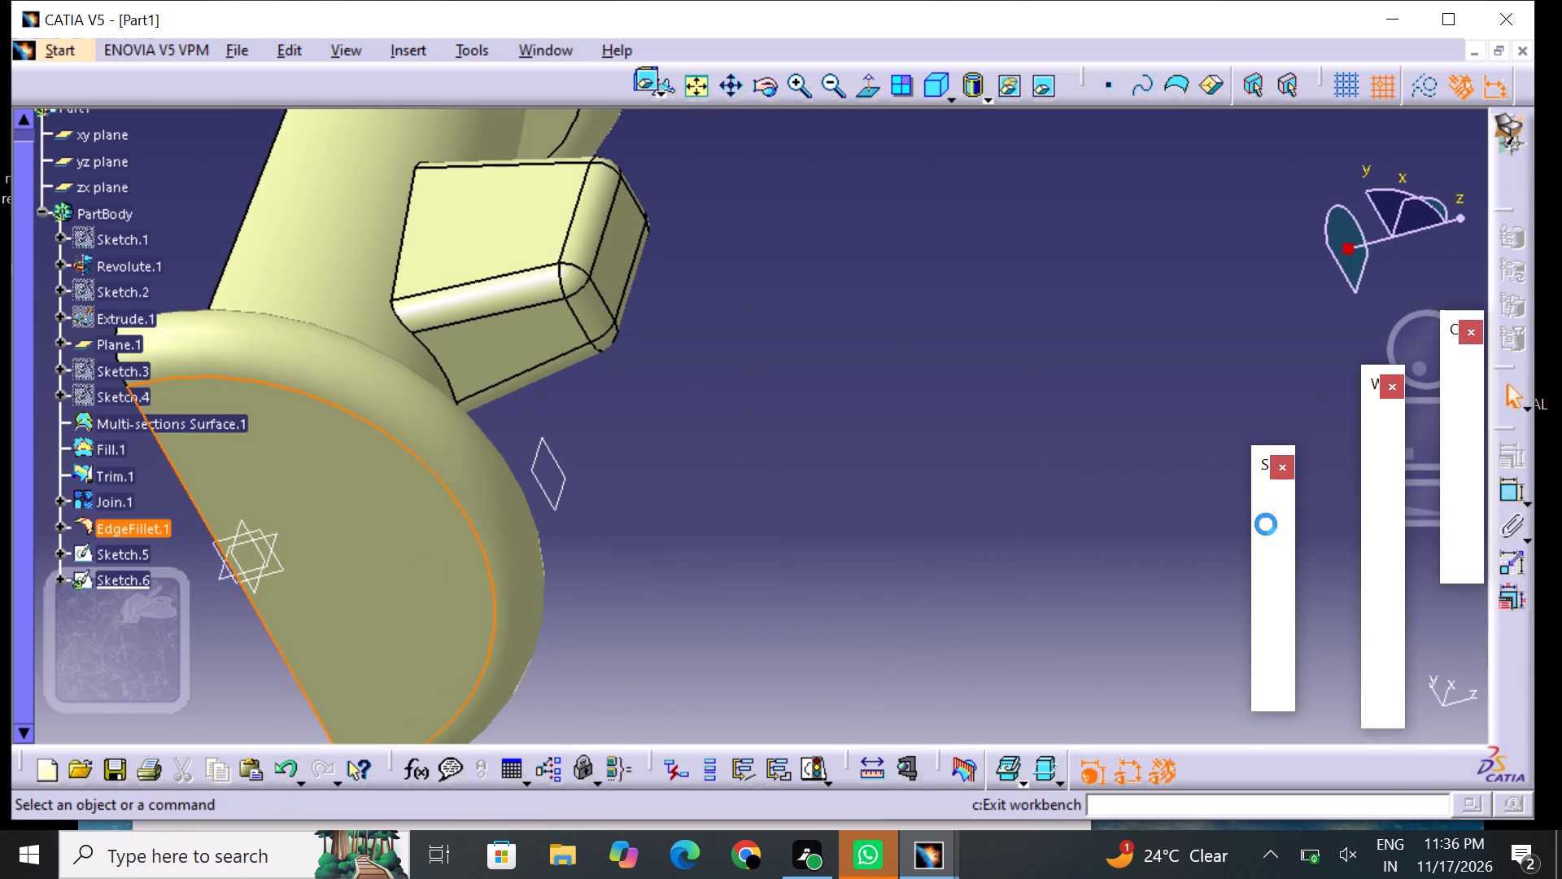
# Start a sketch on the larger flange's flat end face and draw an origin-centred circle about 57 mm in diameter.
pyautogui.moveTo(1044, 477); pyautogui.dragTo(933, 497, button='middle')
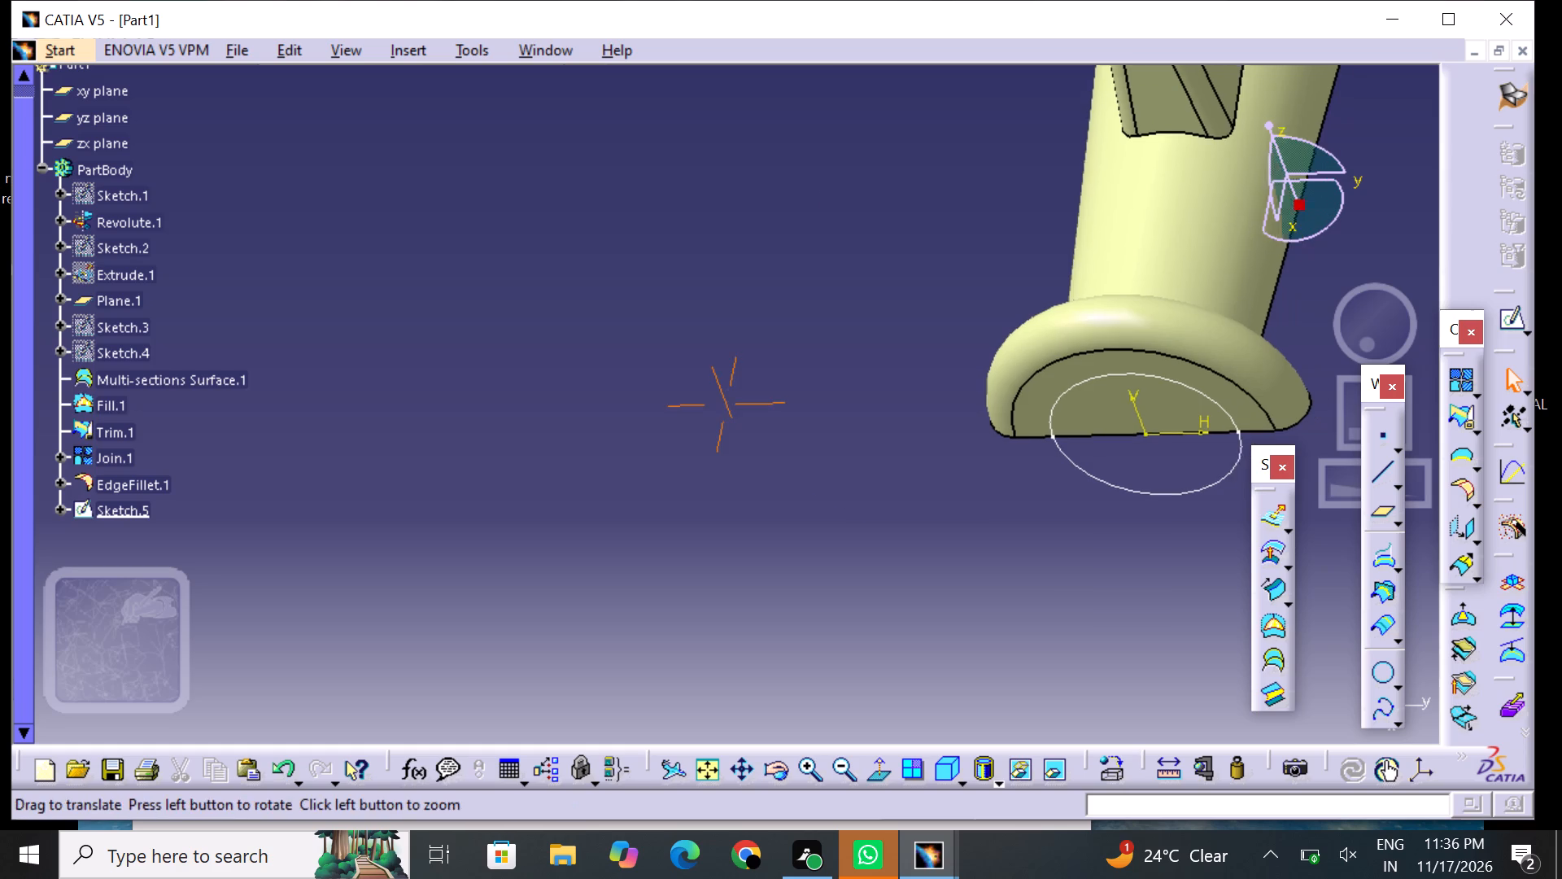
pyautogui.moveTo(933, 497); pyautogui.dragTo(504, 503, button='middle')
pyautogui.moveTo(1115, 332); pyautogui.dragTo(685, 343, button='middle')
pyautogui.moveTo(1115, 331); pyautogui.dragTo(685, 343, button='right')
pyautogui.scroll(1, 685, 343)
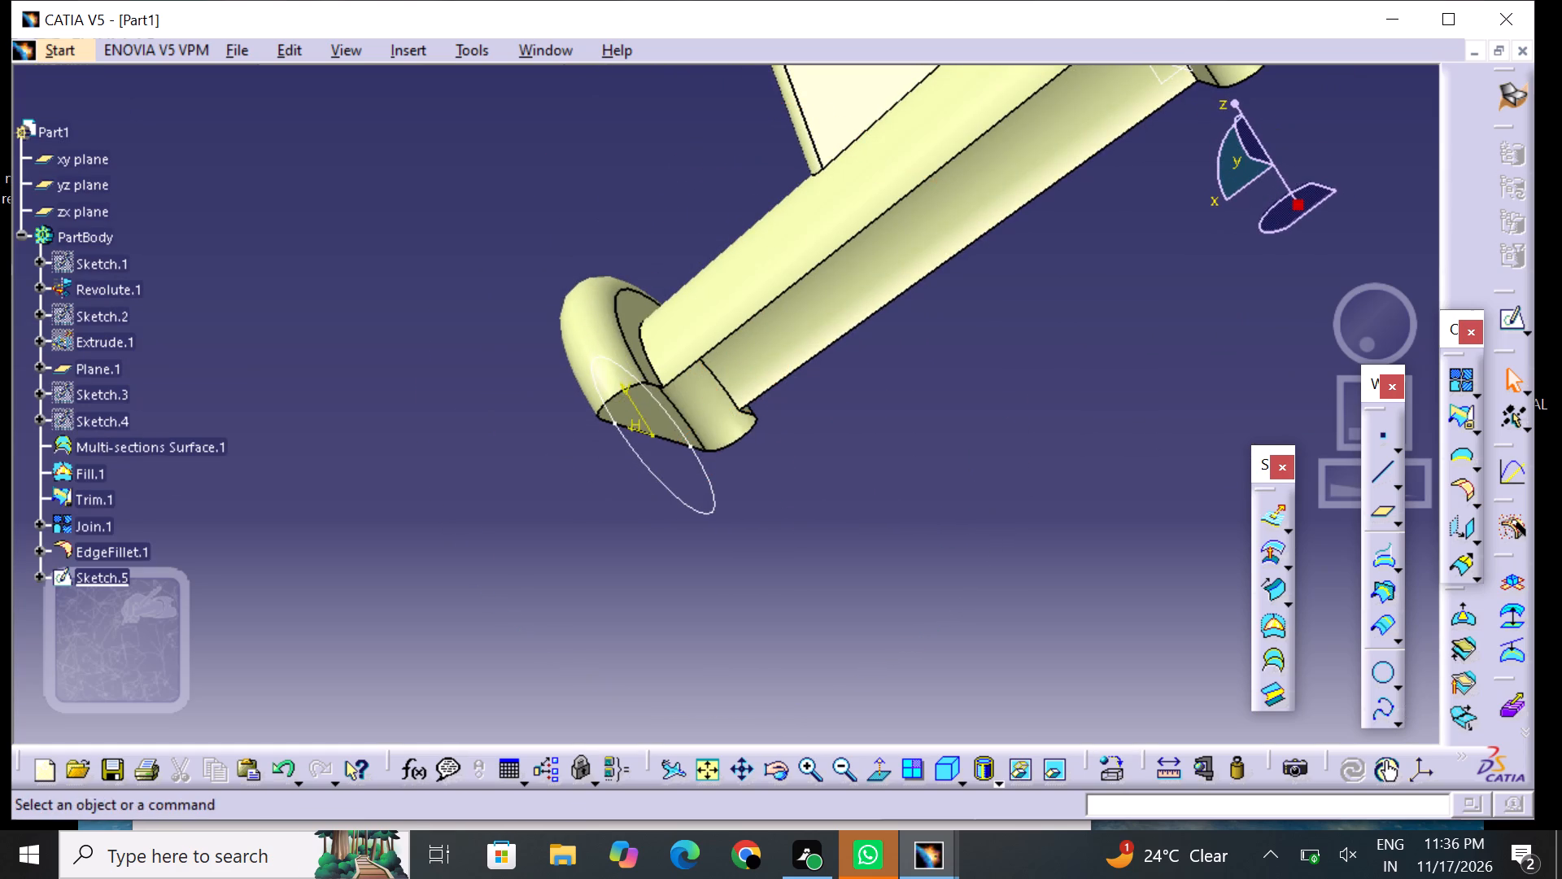
pyautogui.moveTo(1248, 272); pyautogui.dragTo(1126, 464, button='middle')
pyautogui.moveTo(1215, 325); pyautogui.dragTo(1126, 464, button='right')
pyautogui.moveTo(1124, 162); pyautogui.dragTo(830, 417, button='middle')
pyautogui.moveTo(1111, 191); pyautogui.dragTo(827, 419, button='right')
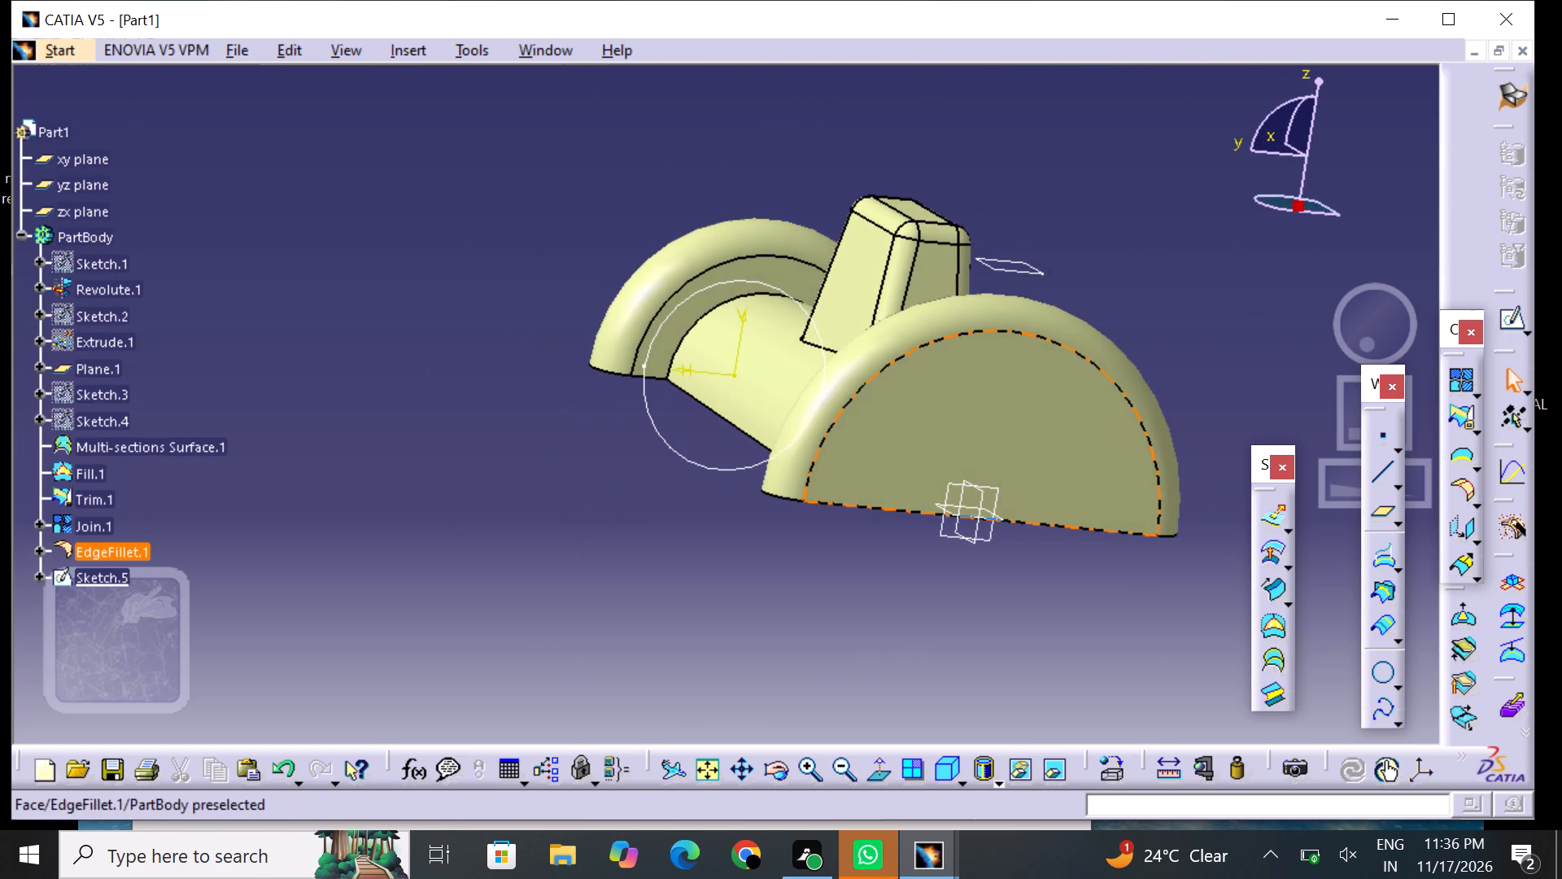
pyautogui.click(1016, 427)
pyautogui.click(1501, 319)
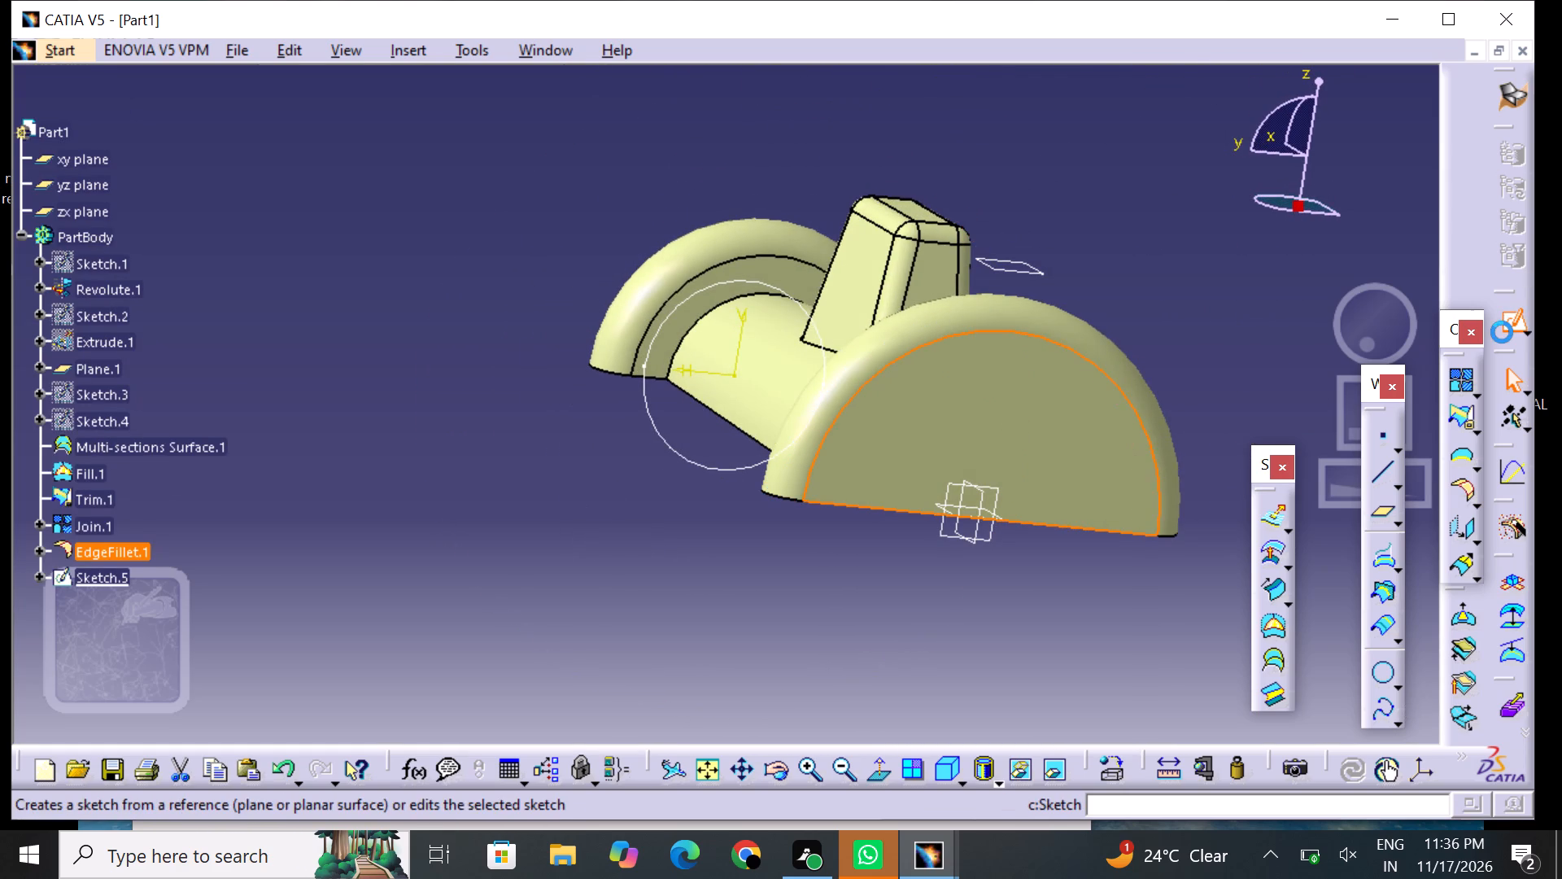
pyautogui.moveTo(891, 405); pyautogui.dragTo(1211, 404, button='middle')
pyautogui.moveTo(1093, 422); pyautogui.dragTo(1228, 357, button='middle')
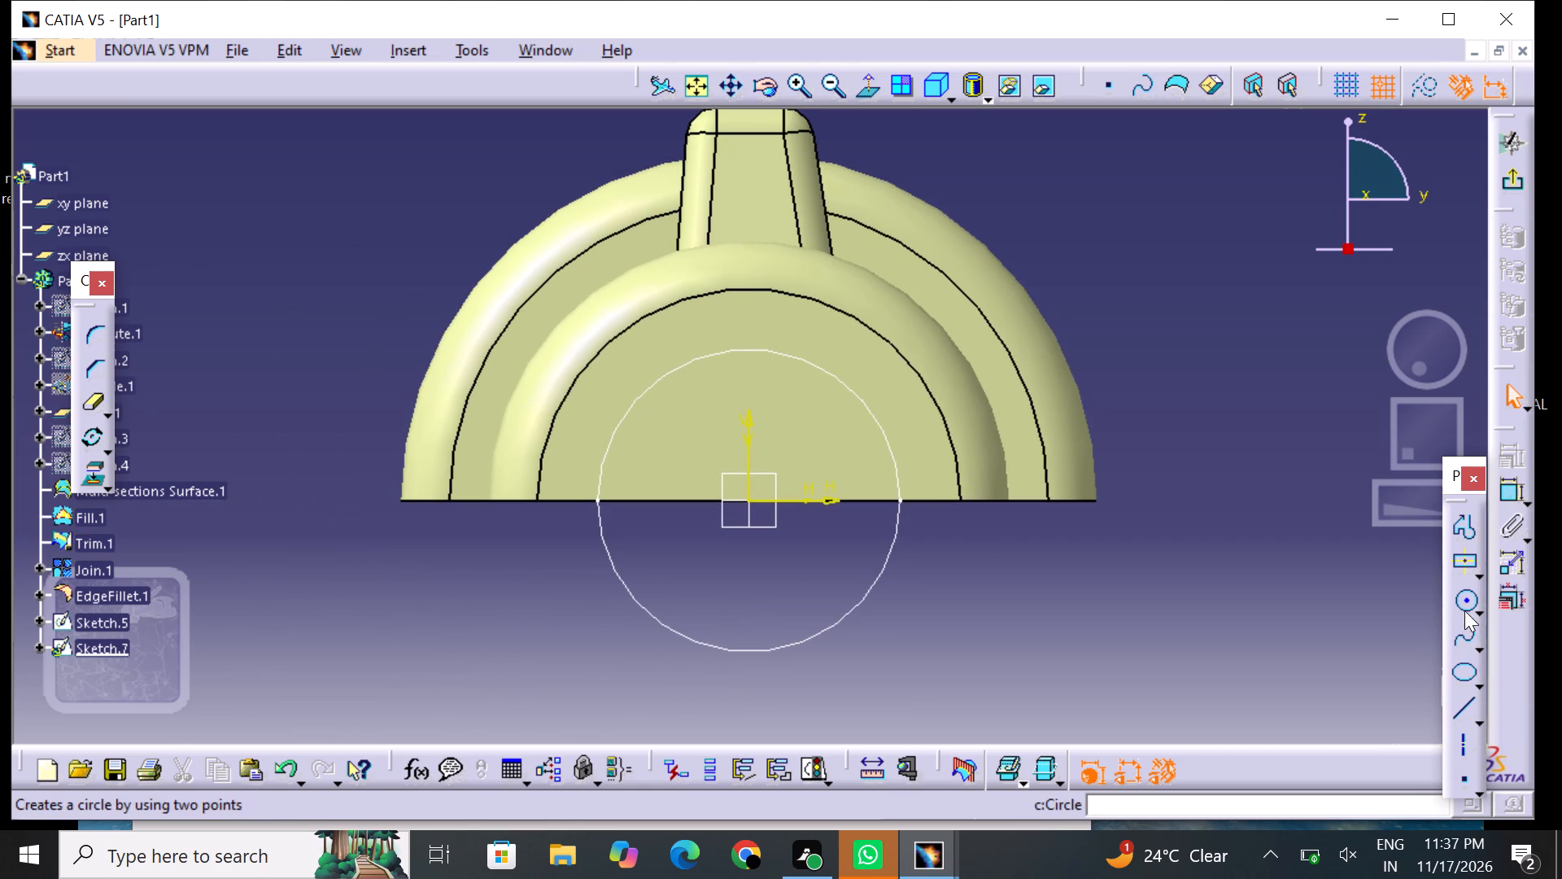
pyautogui.click(1464, 610)
pyautogui.click(748, 513)
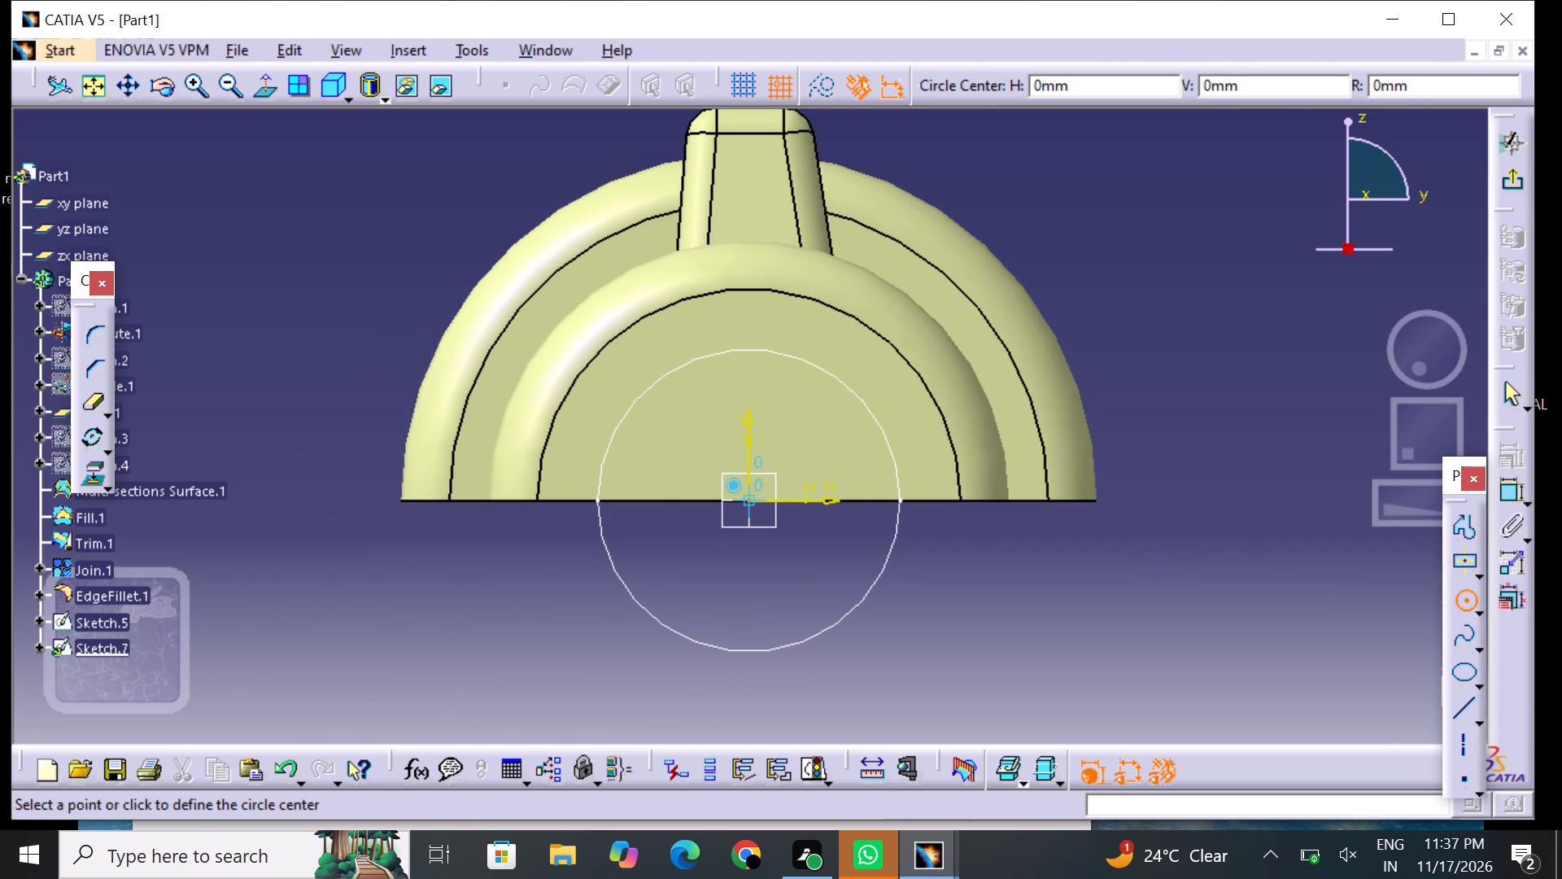
pyautogui.click(850, 632)
pyautogui.click(953, 649)
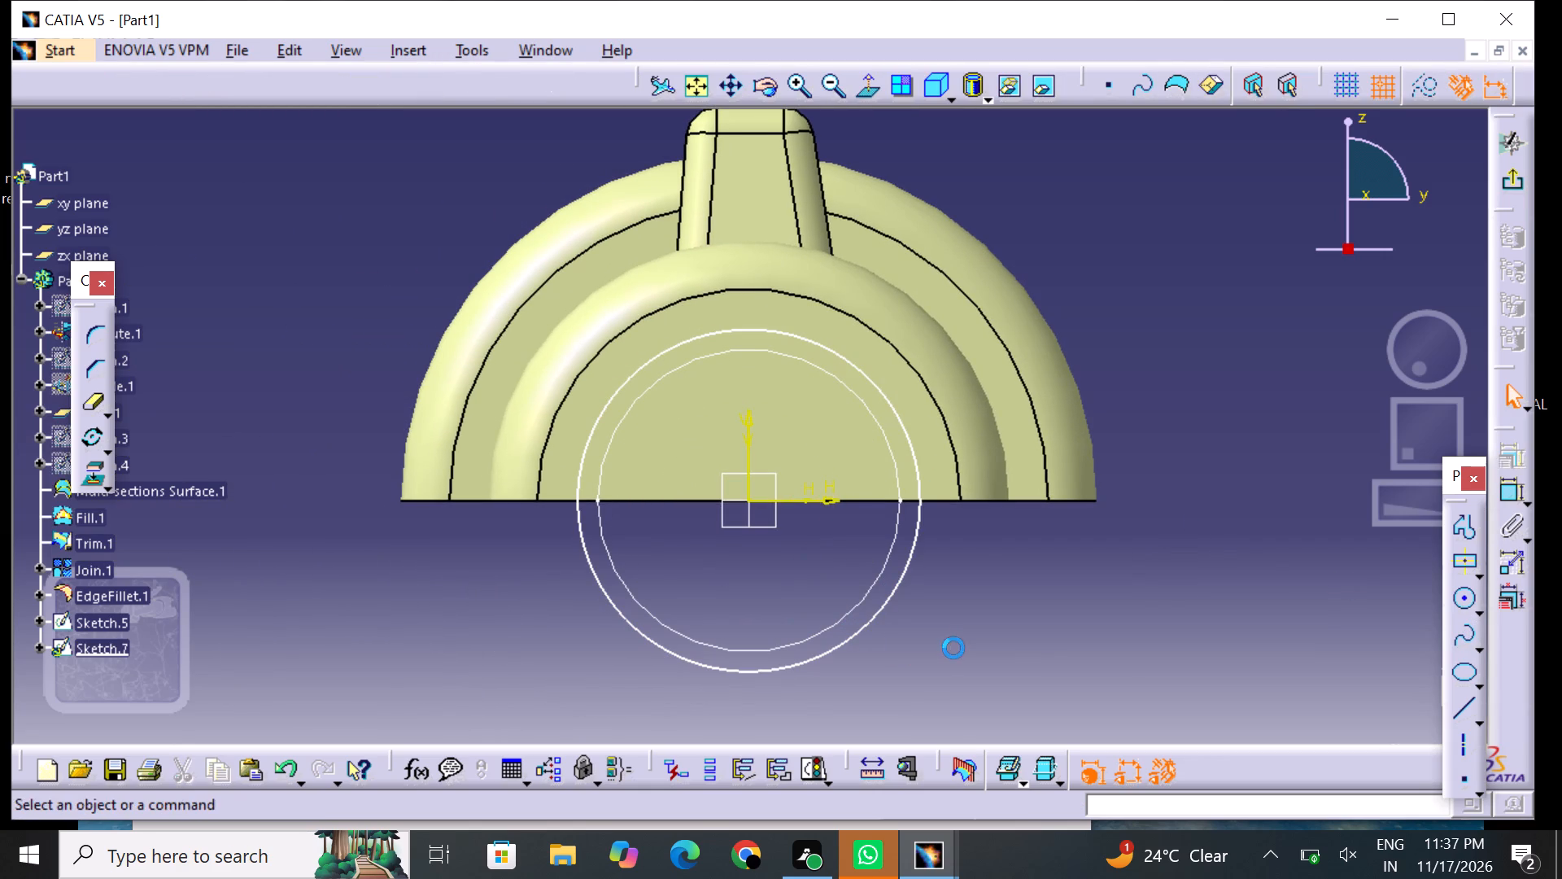
# Dimension the new circle with a diameter of 70 mm and exit the sketch.
pyautogui.click(1507, 501)
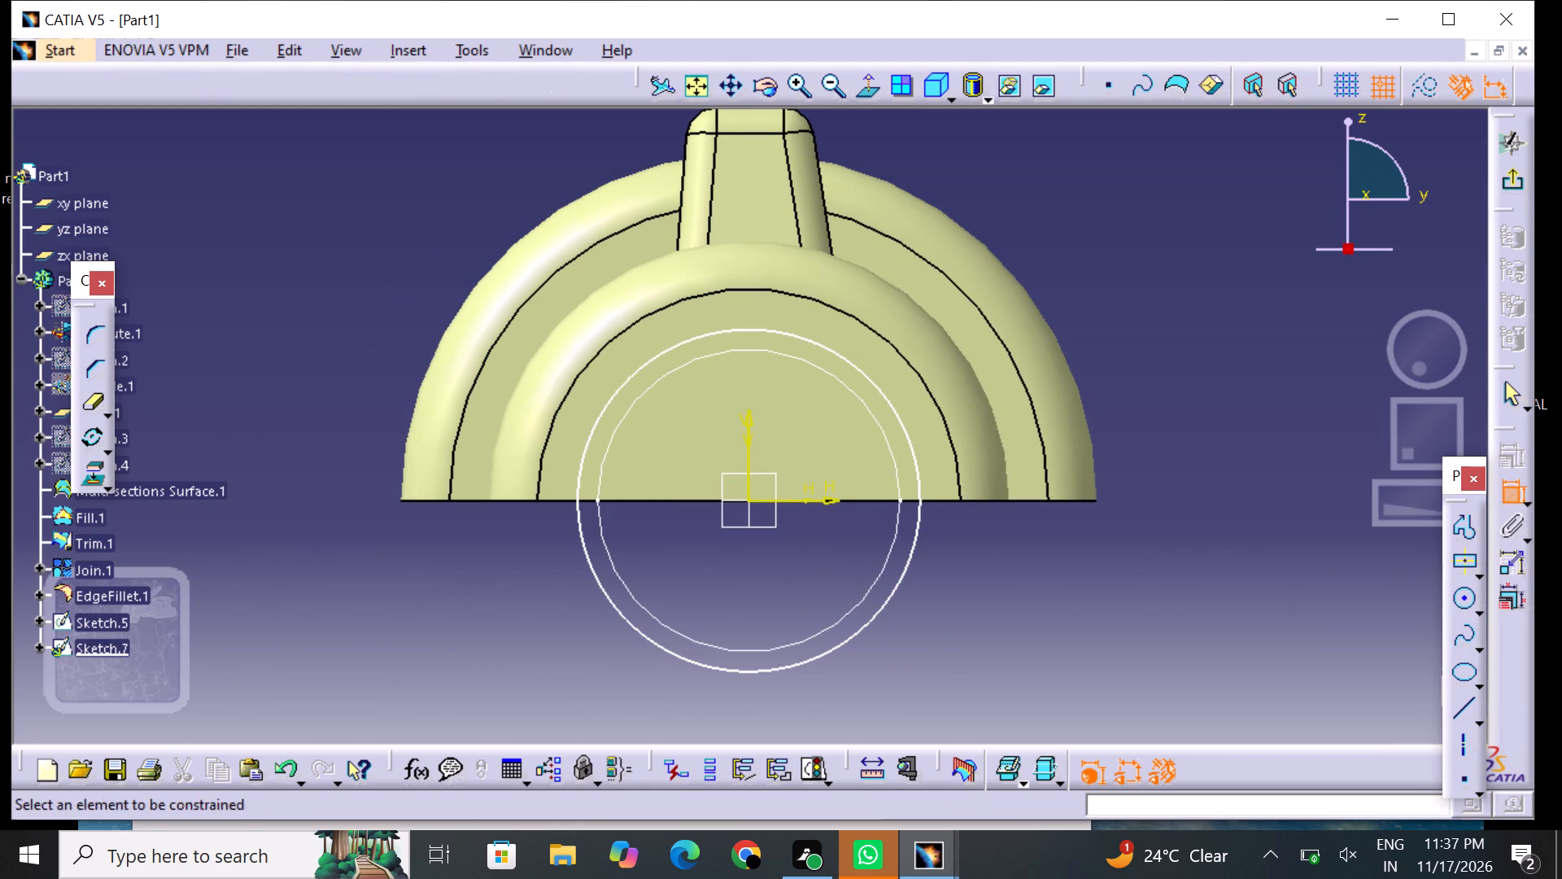
pyautogui.click(910, 563)
pyautogui.click(984, 603)
pyautogui.doubleClick(984, 601)
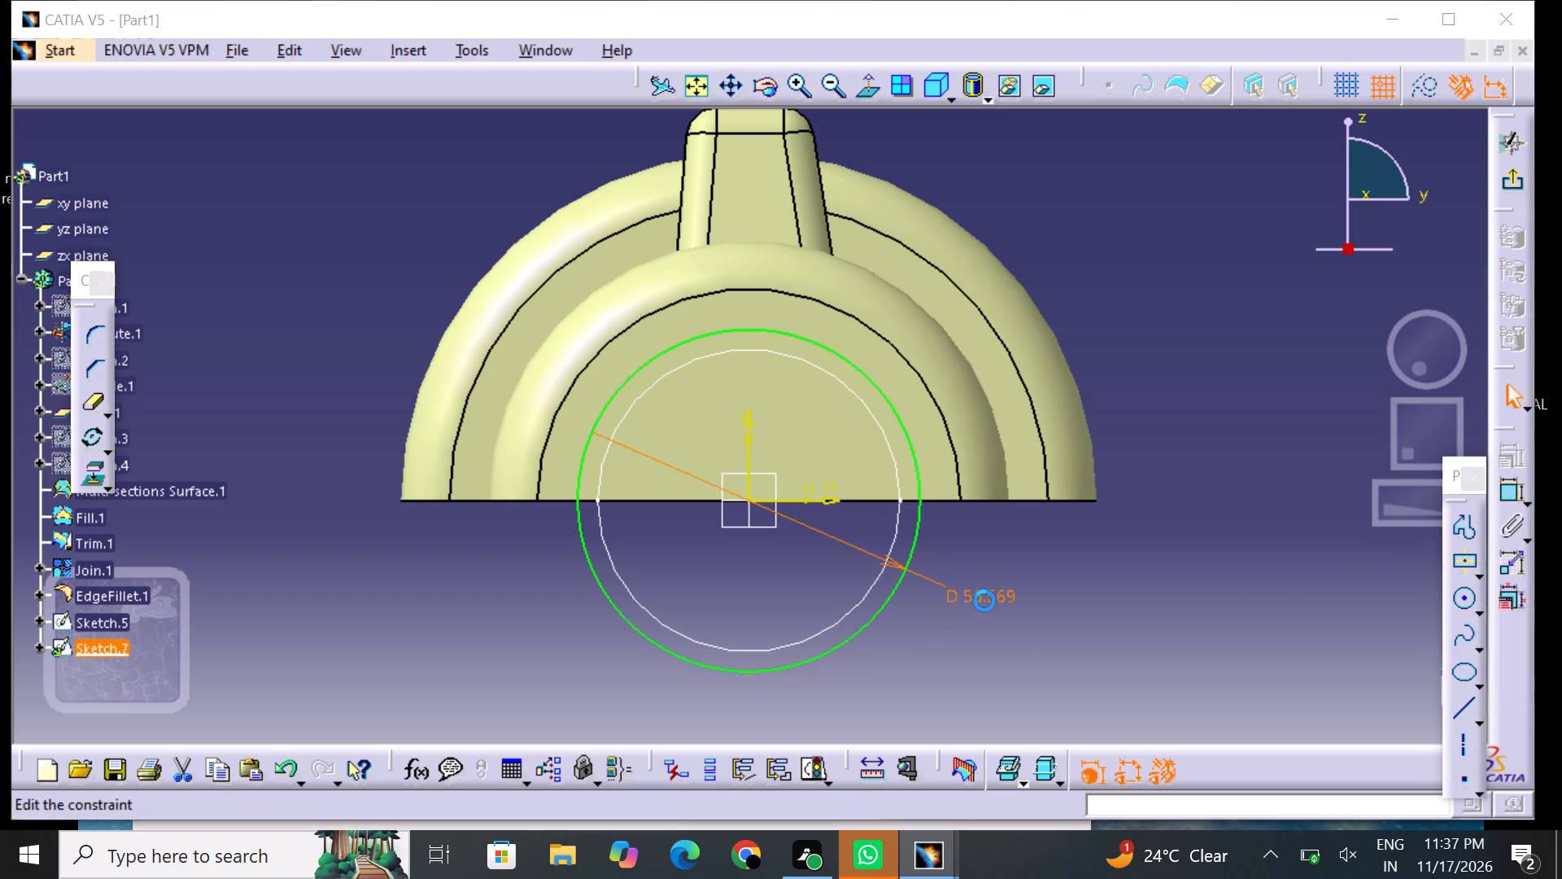
pyautogui.press('BackSpace')
pyautogui.write('70')
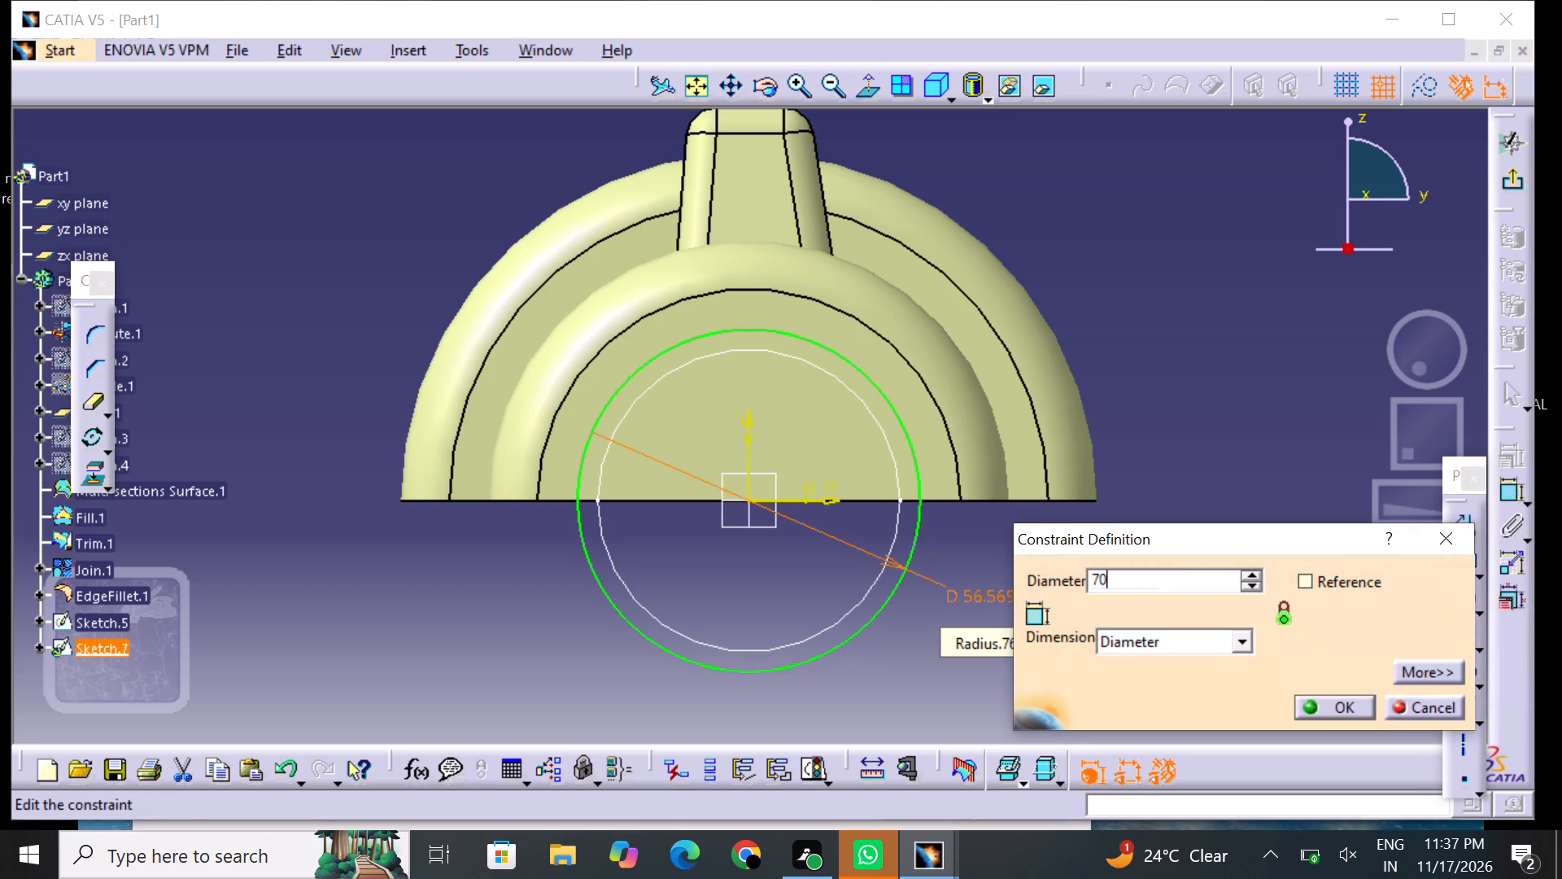
pyautogui.press('Return')
pyautogui.click(1142, 575)
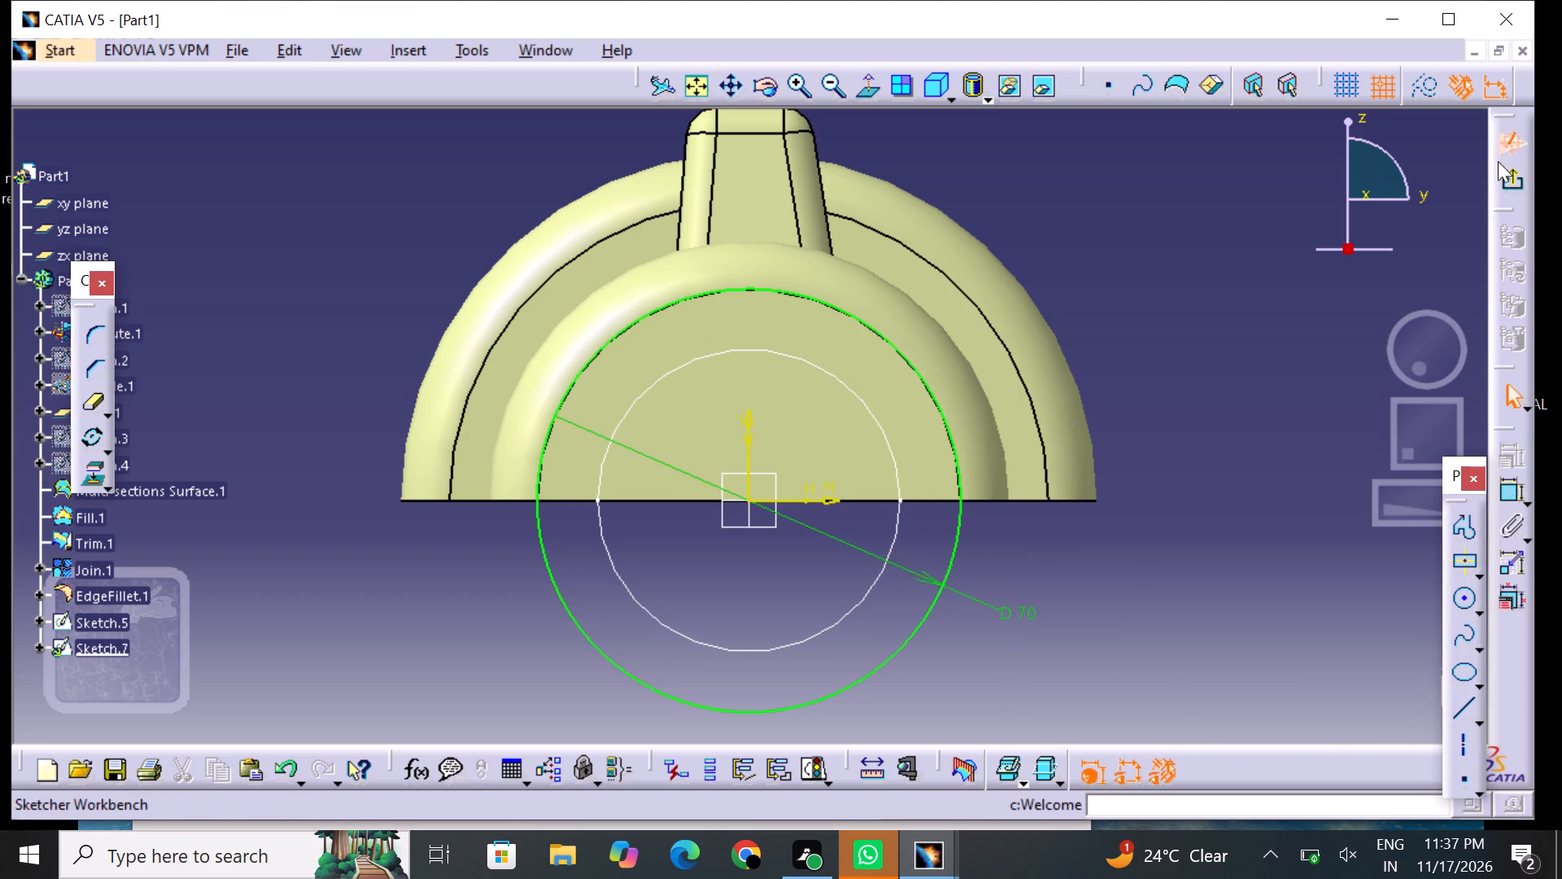
pyautogui.click(1514, 187)
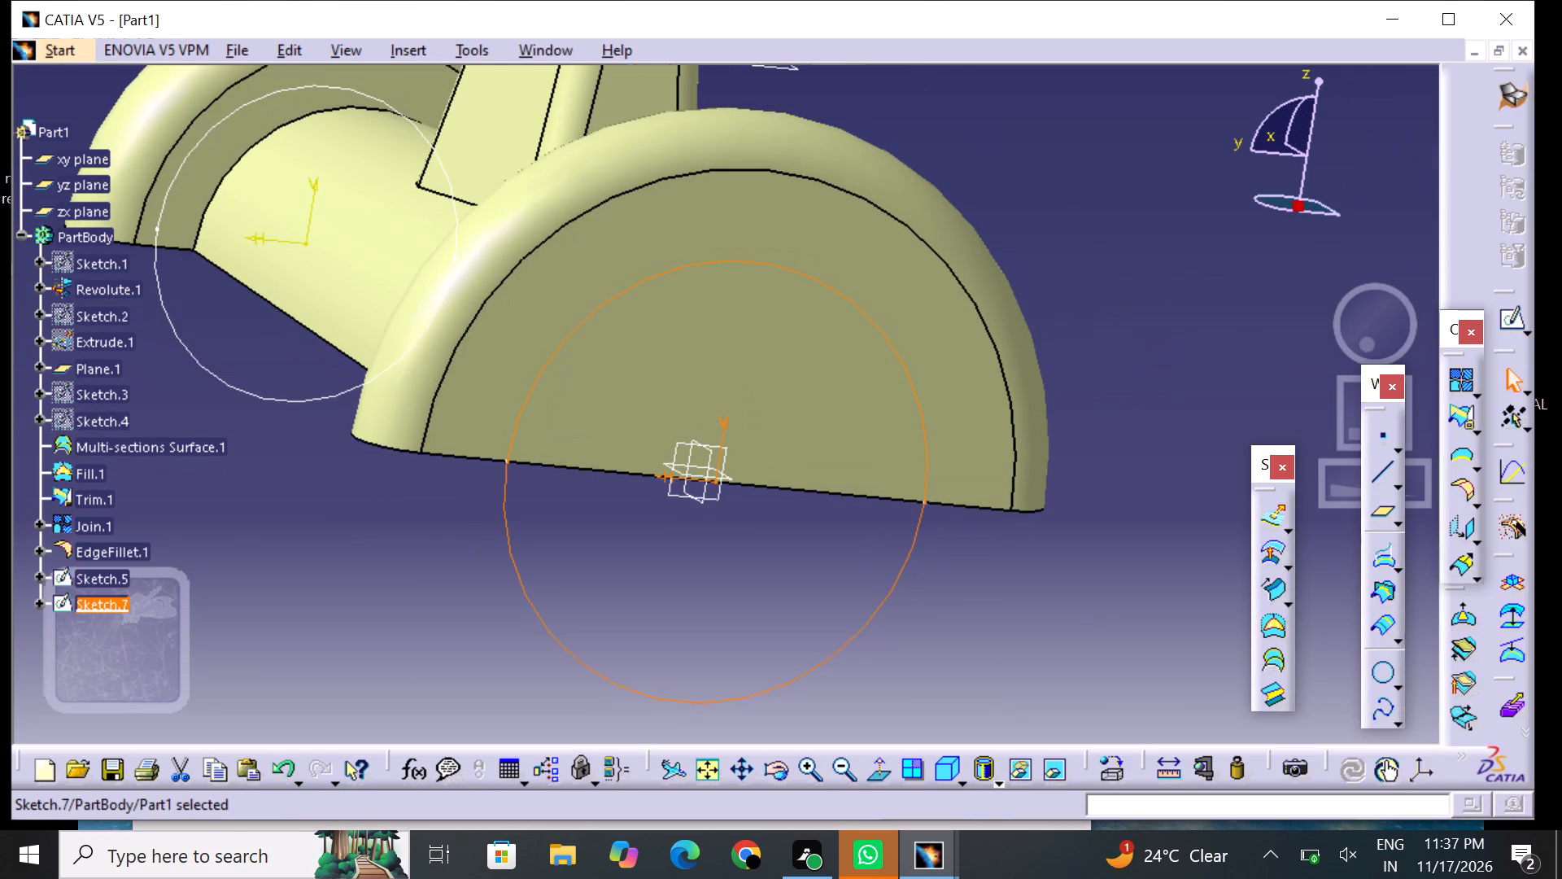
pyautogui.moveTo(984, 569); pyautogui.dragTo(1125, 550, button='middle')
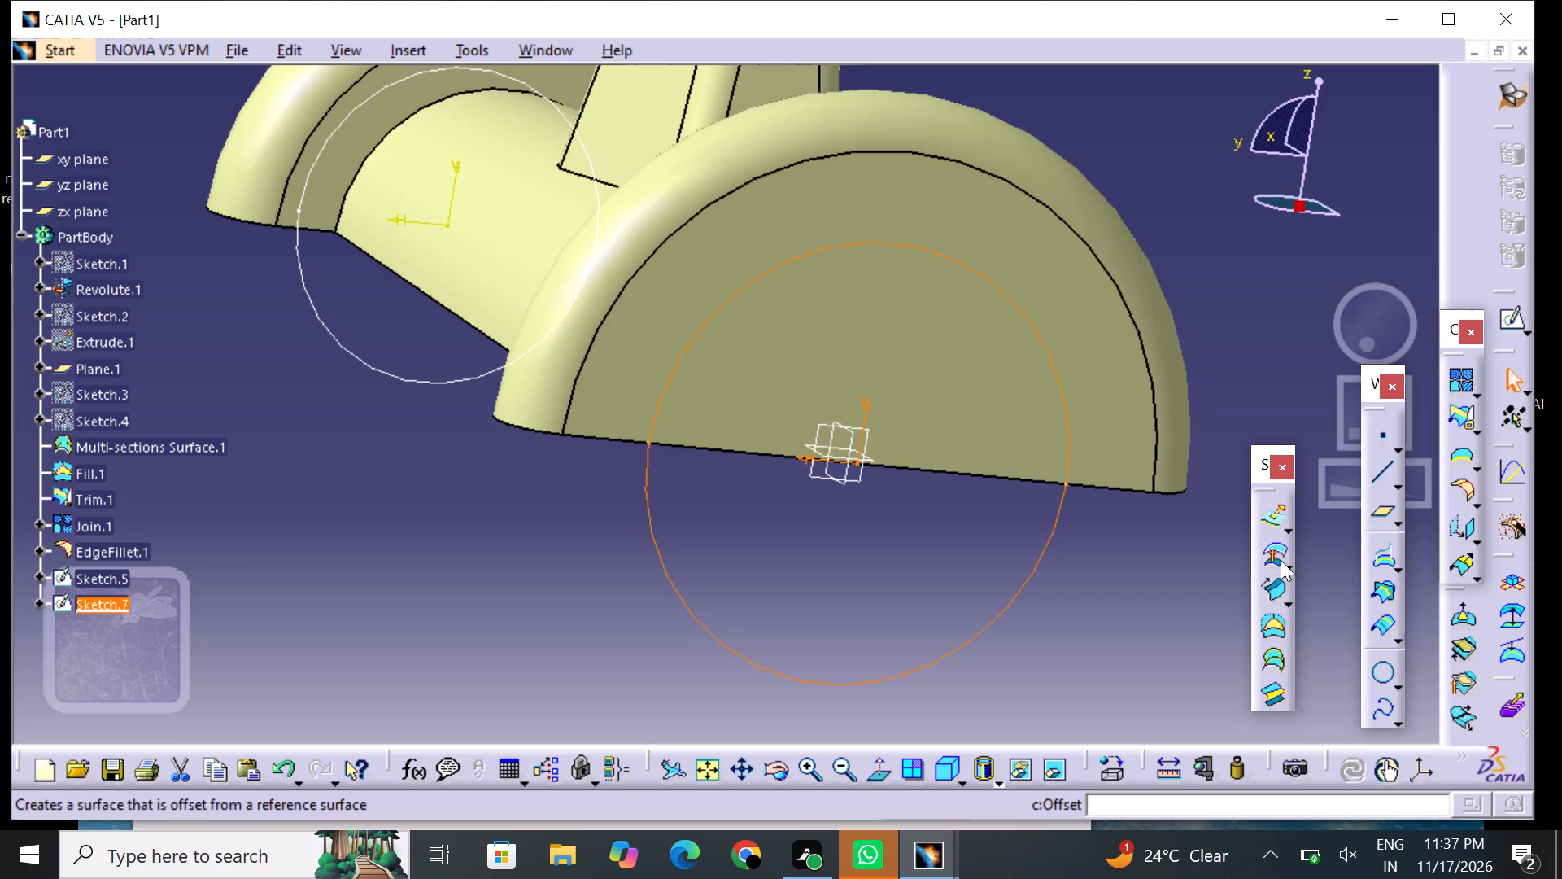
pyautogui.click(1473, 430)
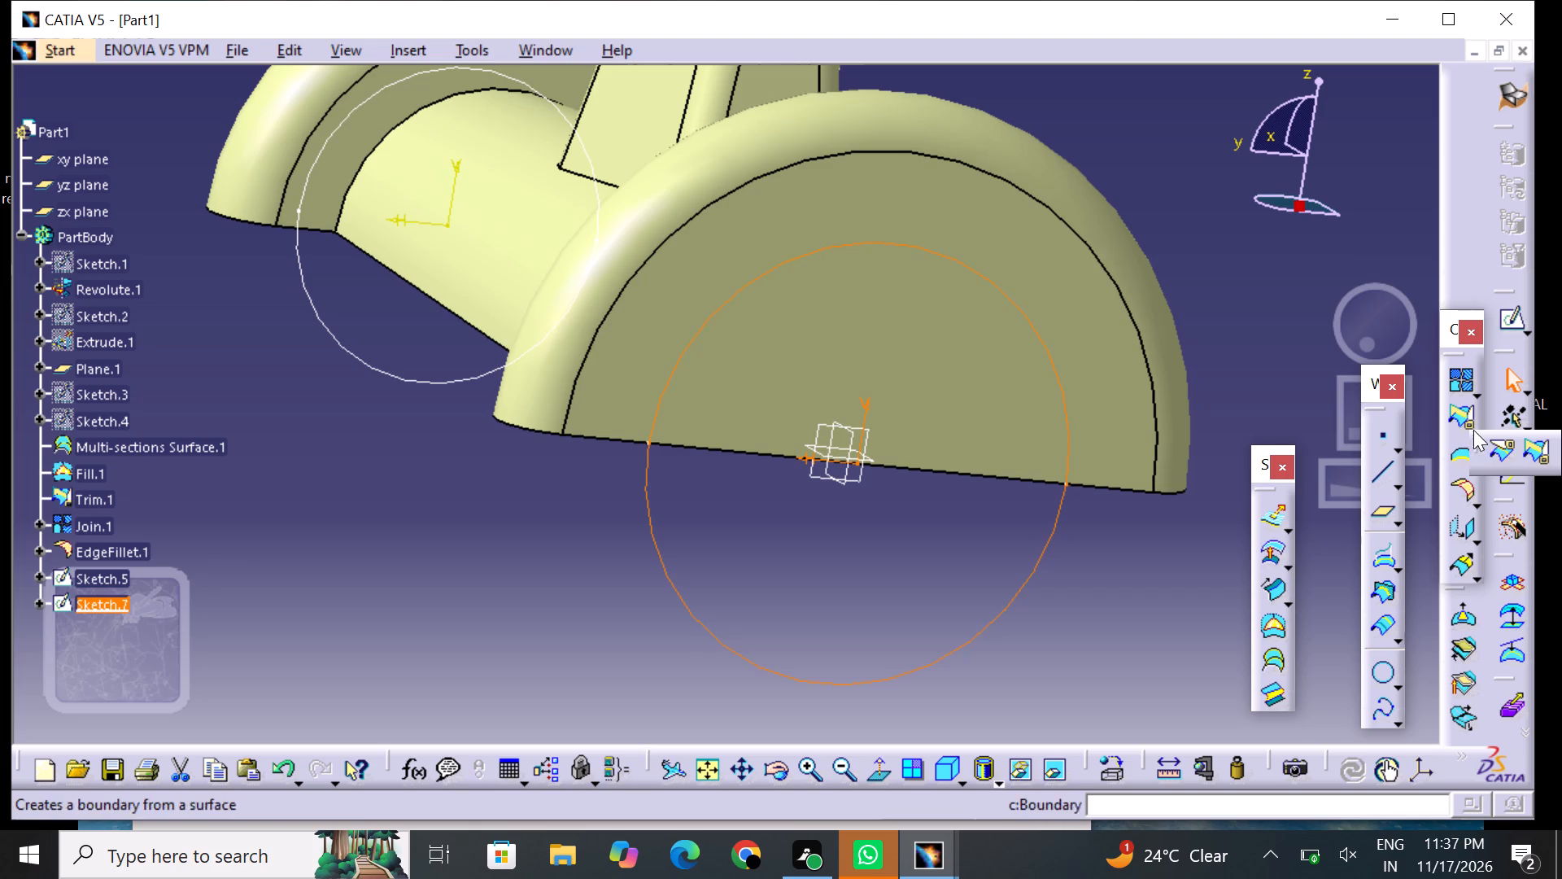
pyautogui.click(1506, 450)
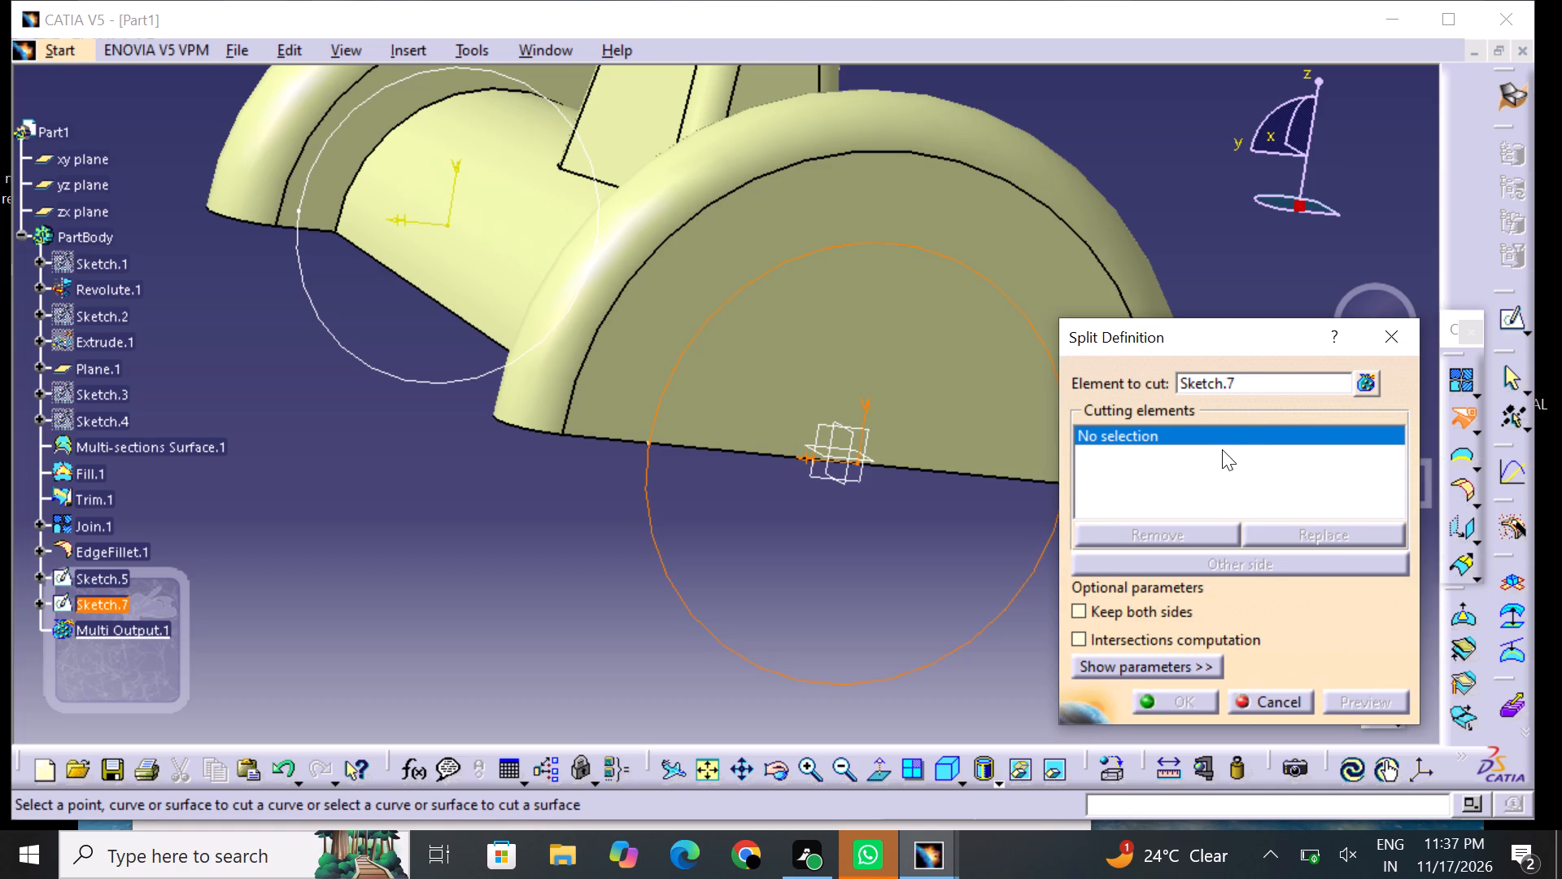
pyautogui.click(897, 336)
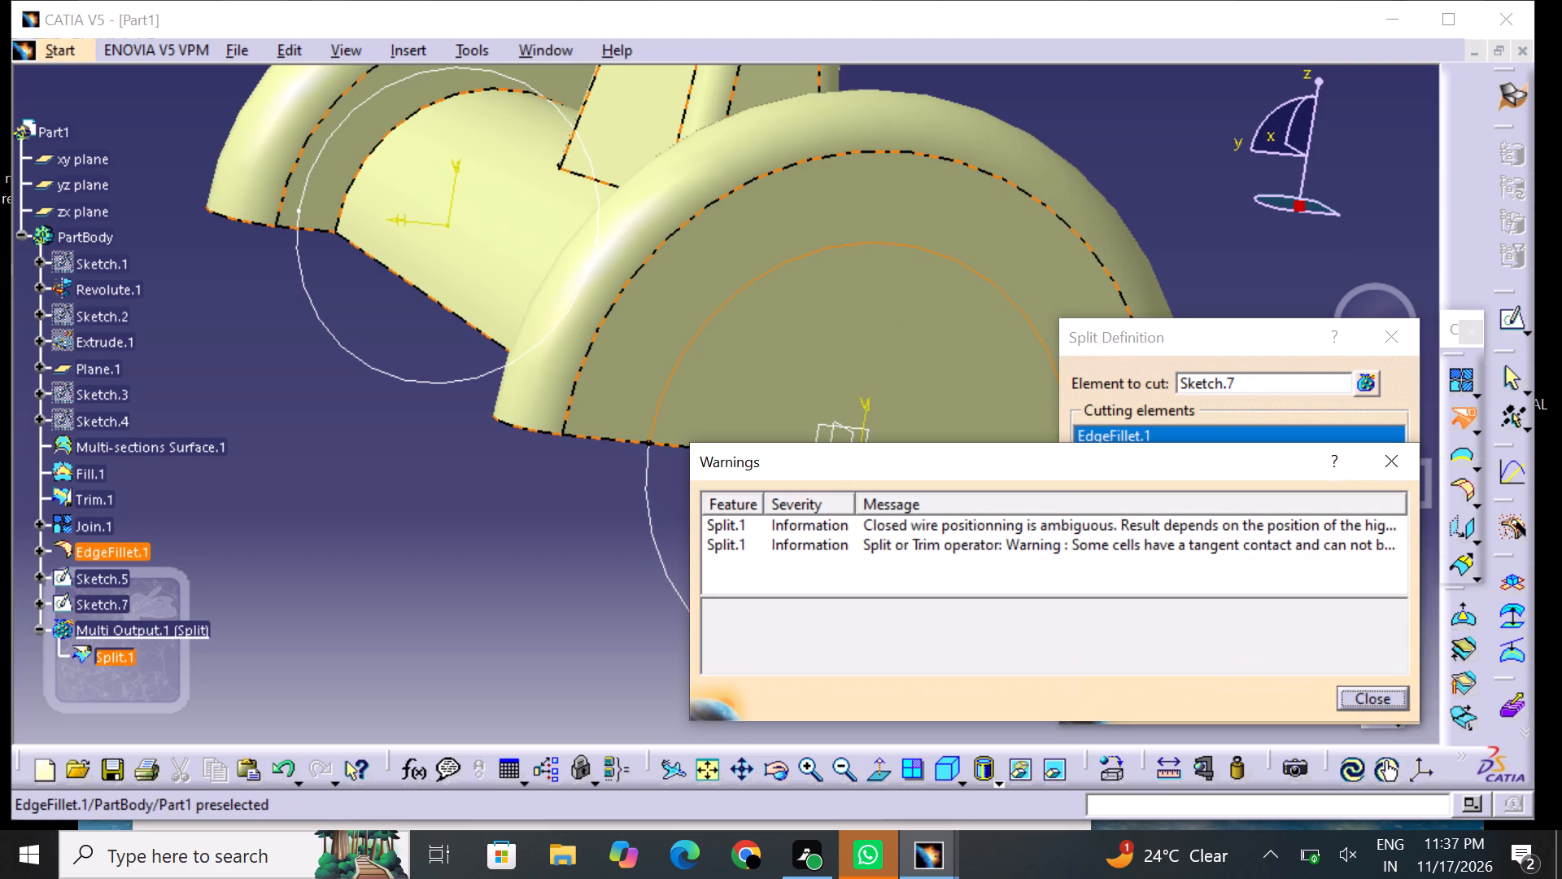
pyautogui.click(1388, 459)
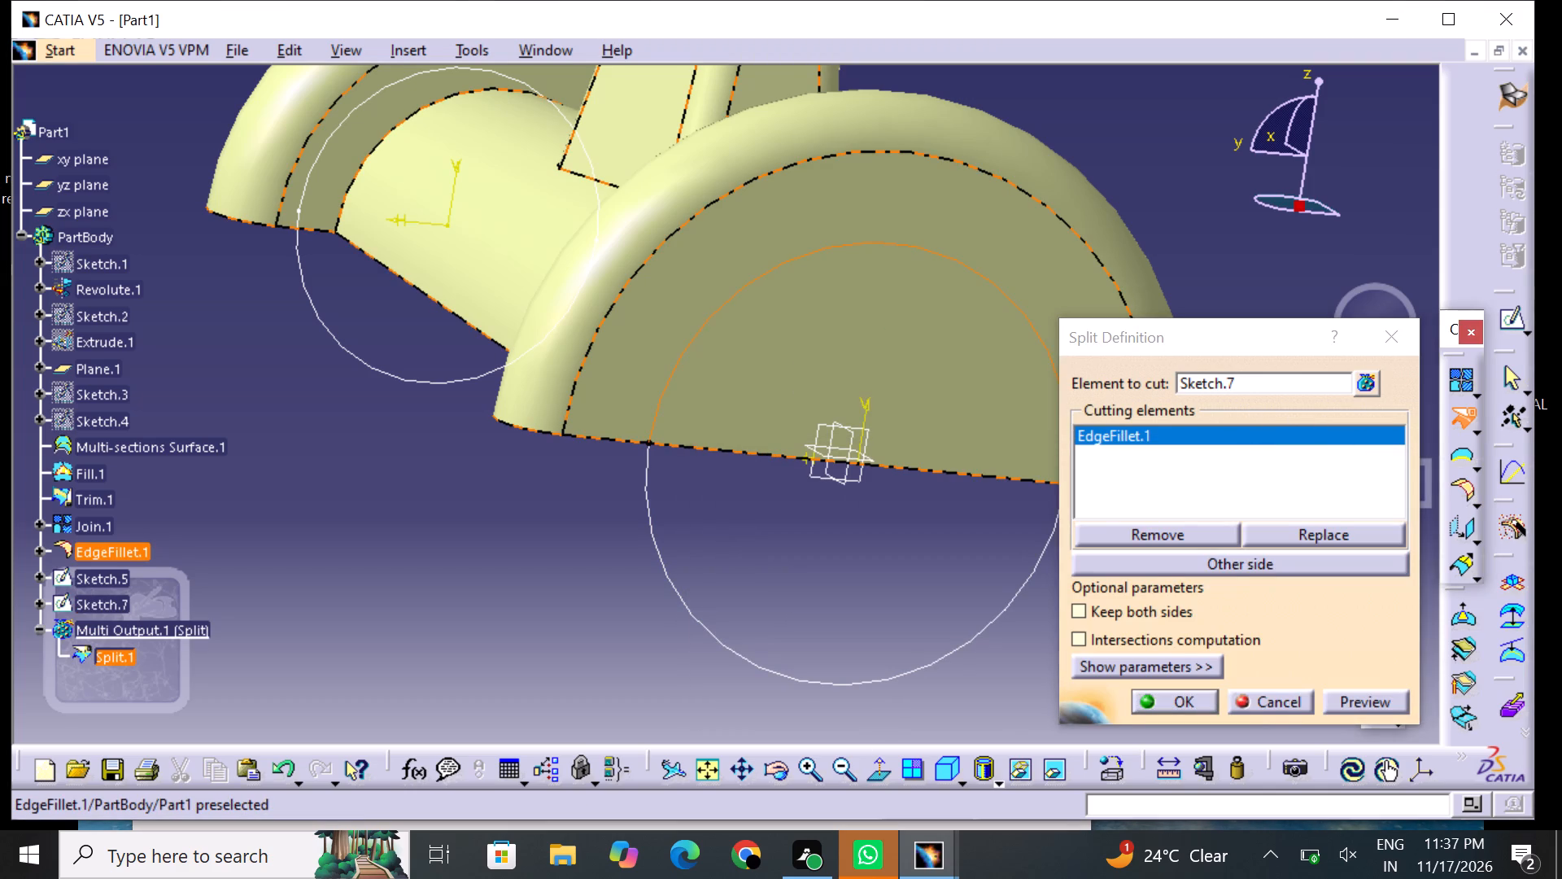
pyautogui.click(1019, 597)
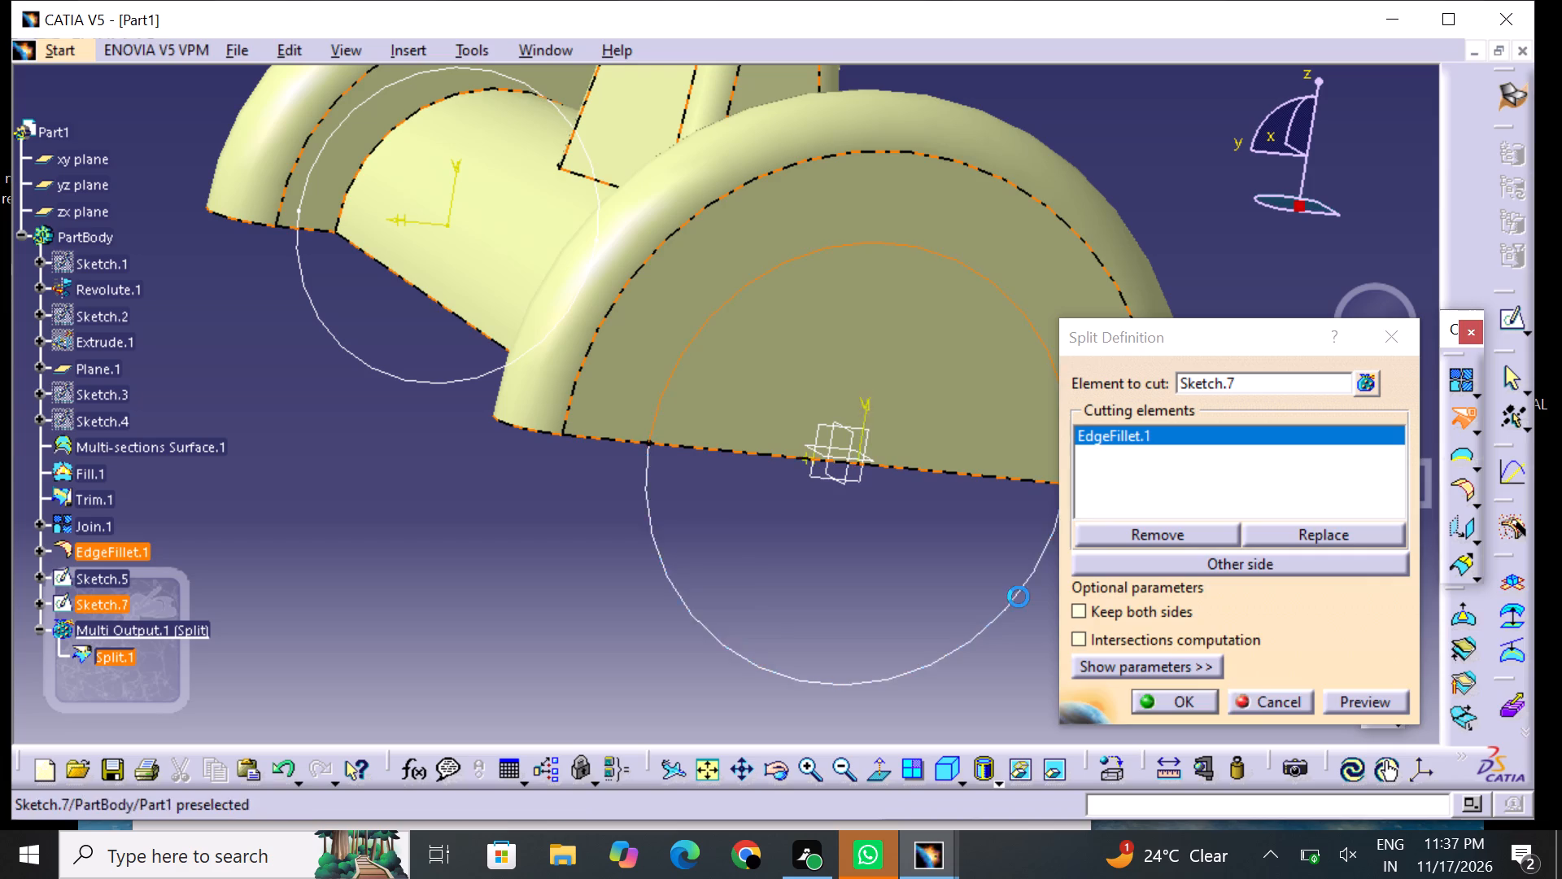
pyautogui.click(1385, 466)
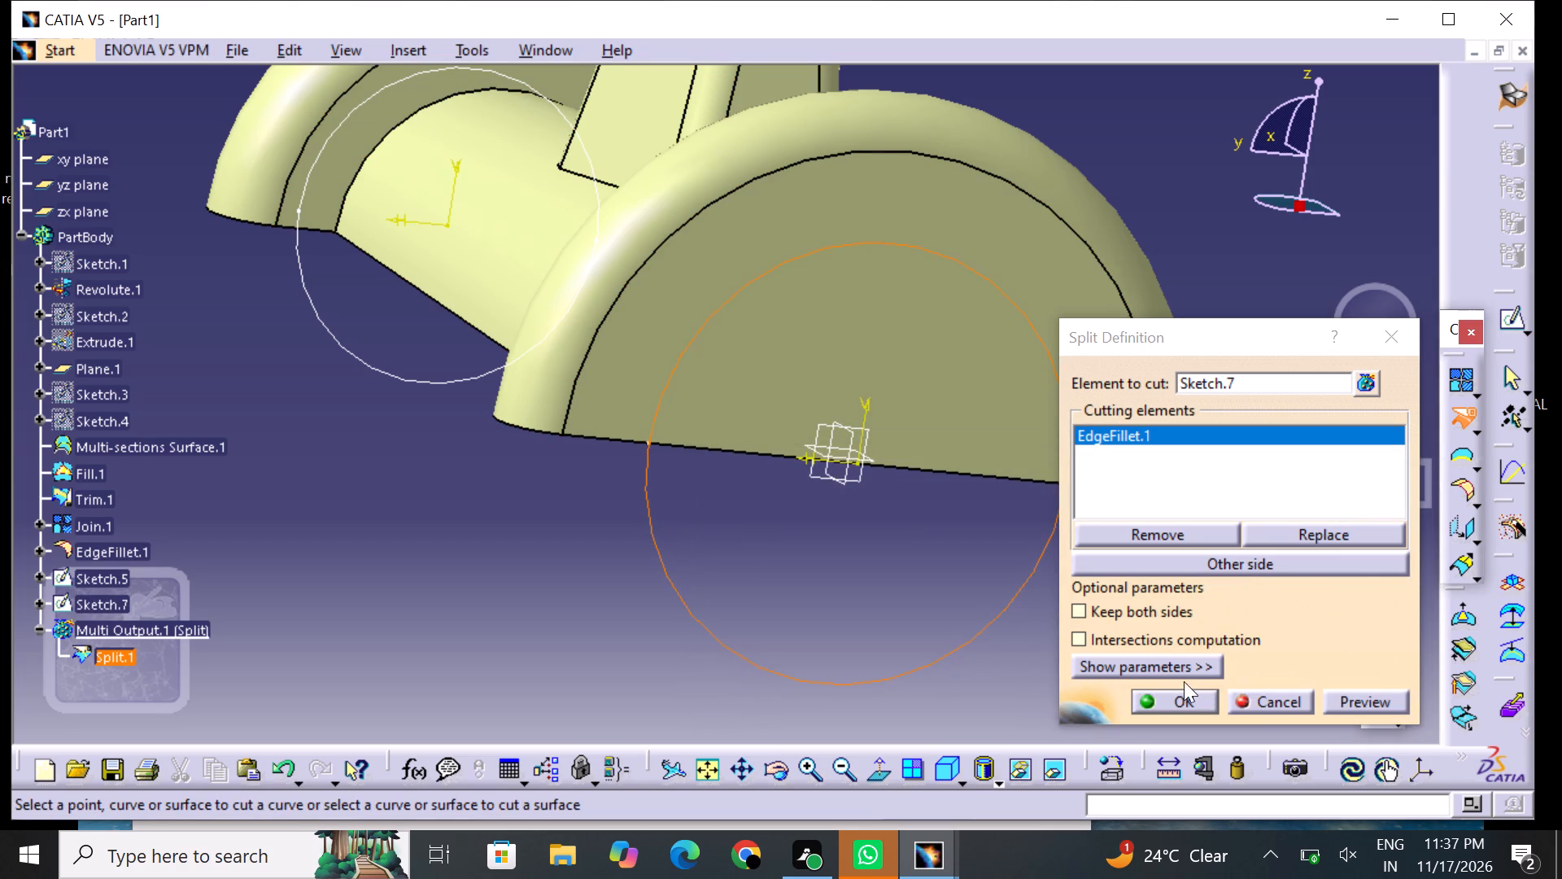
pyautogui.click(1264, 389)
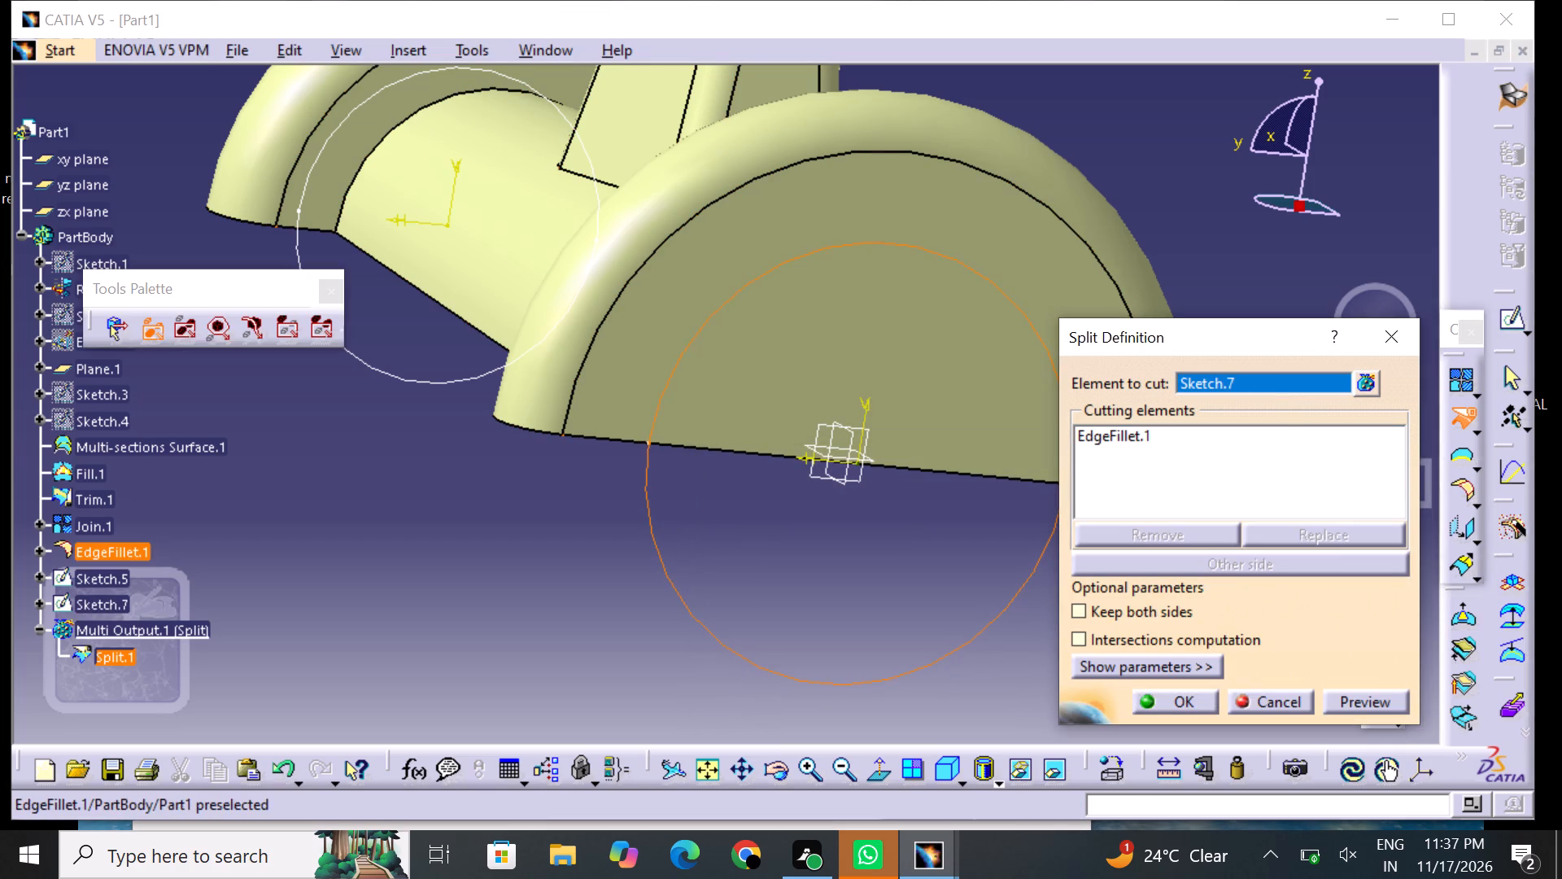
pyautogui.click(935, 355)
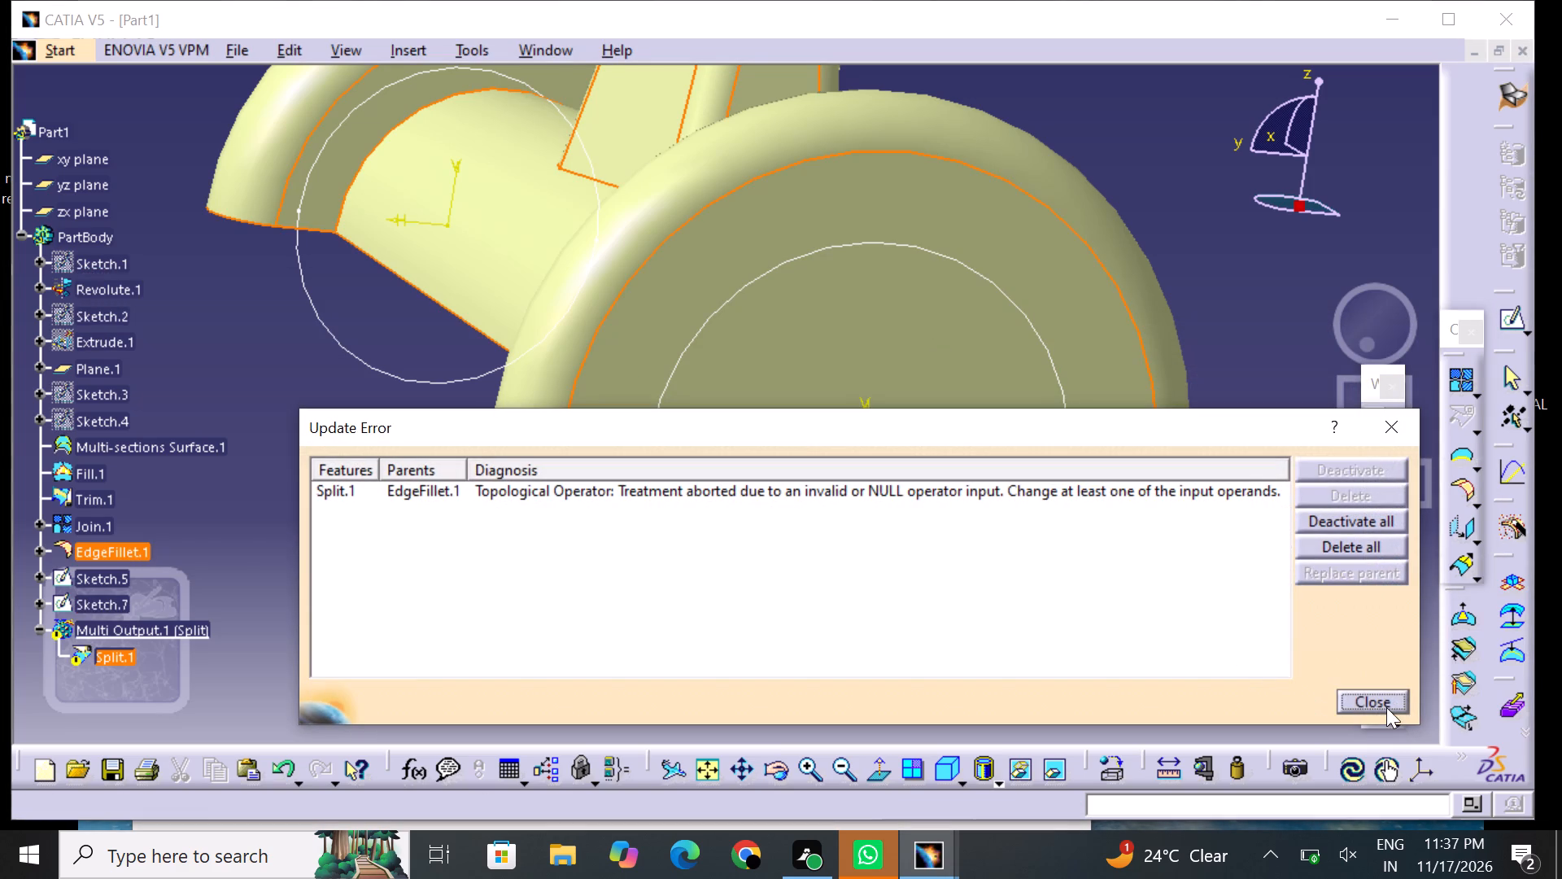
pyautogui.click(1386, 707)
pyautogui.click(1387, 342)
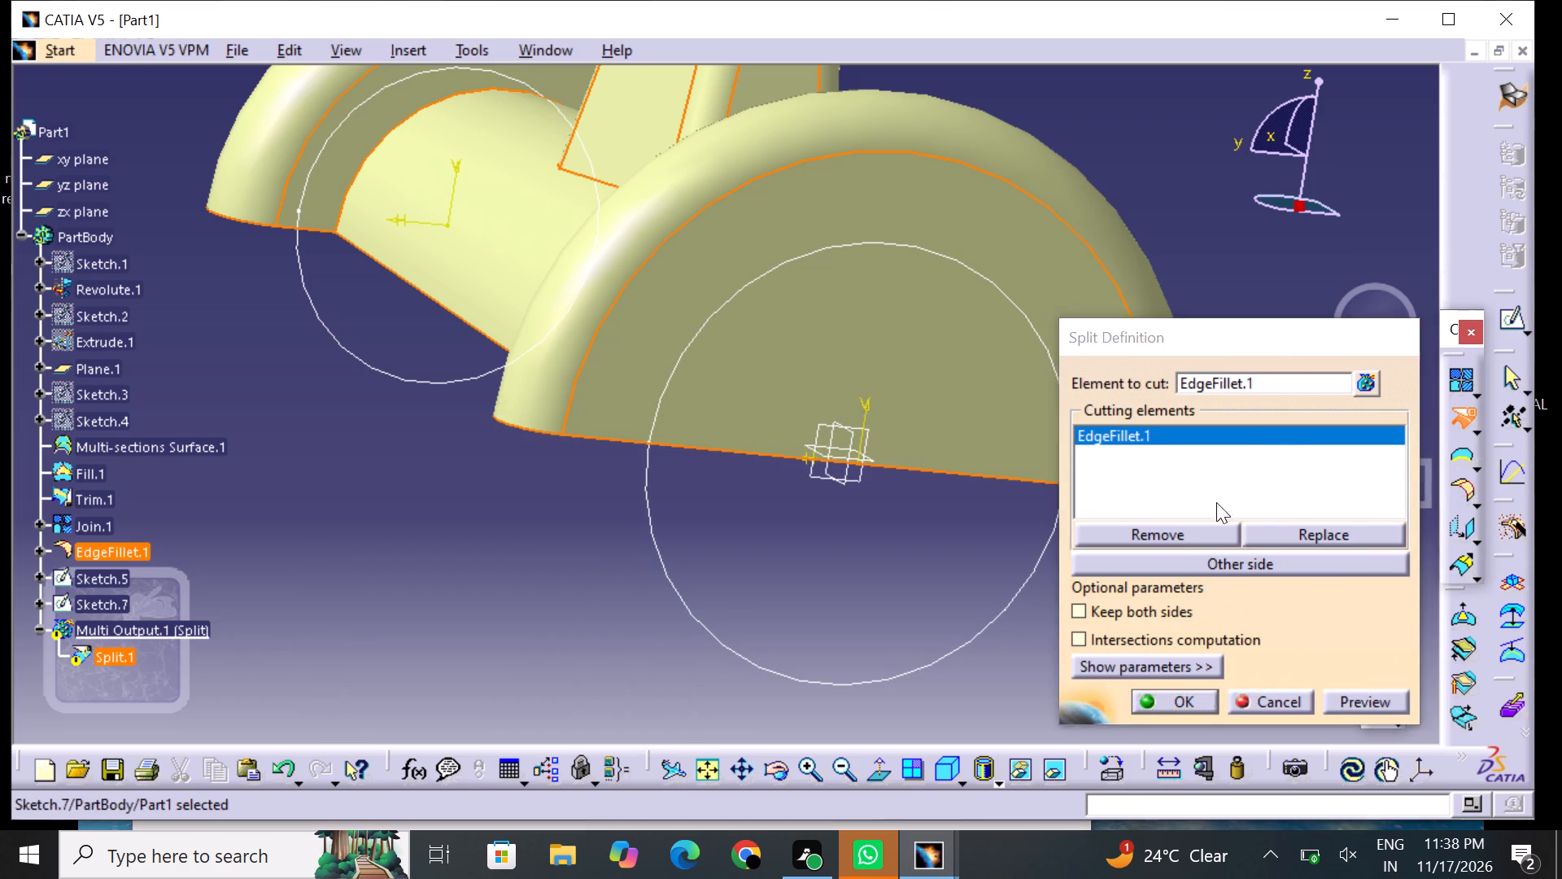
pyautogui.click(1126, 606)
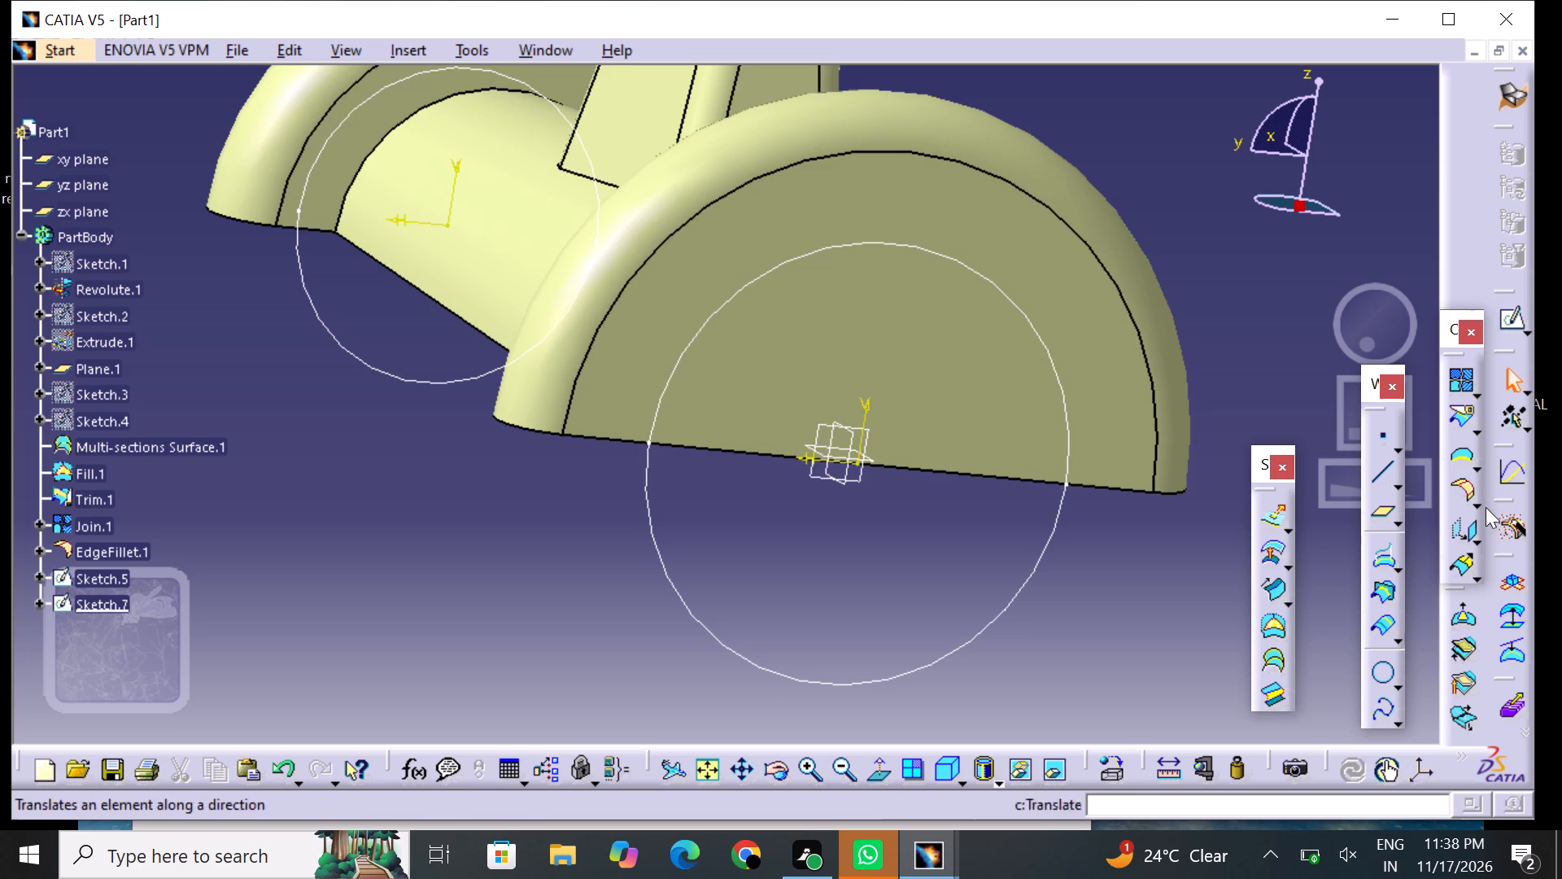
# Split the filleted surface body with the 70 mm circle sketch, removing the area inside the circle from the larger flange's end face.
pyautogui.click(1458, 422)
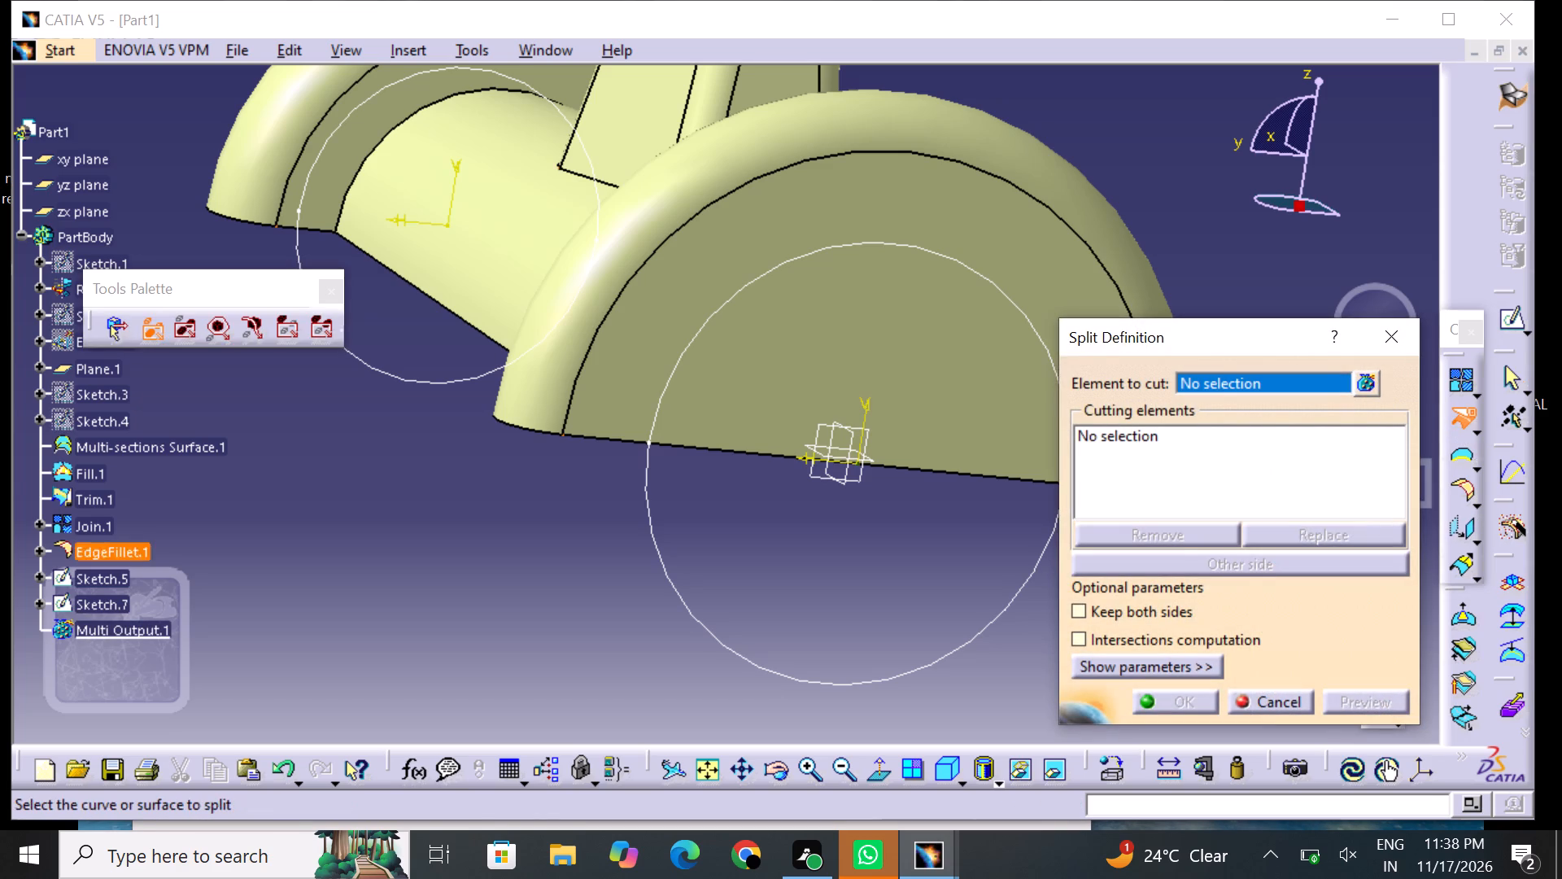
pyautogui.click(956, 227)
pyautogui.click(674, 584)
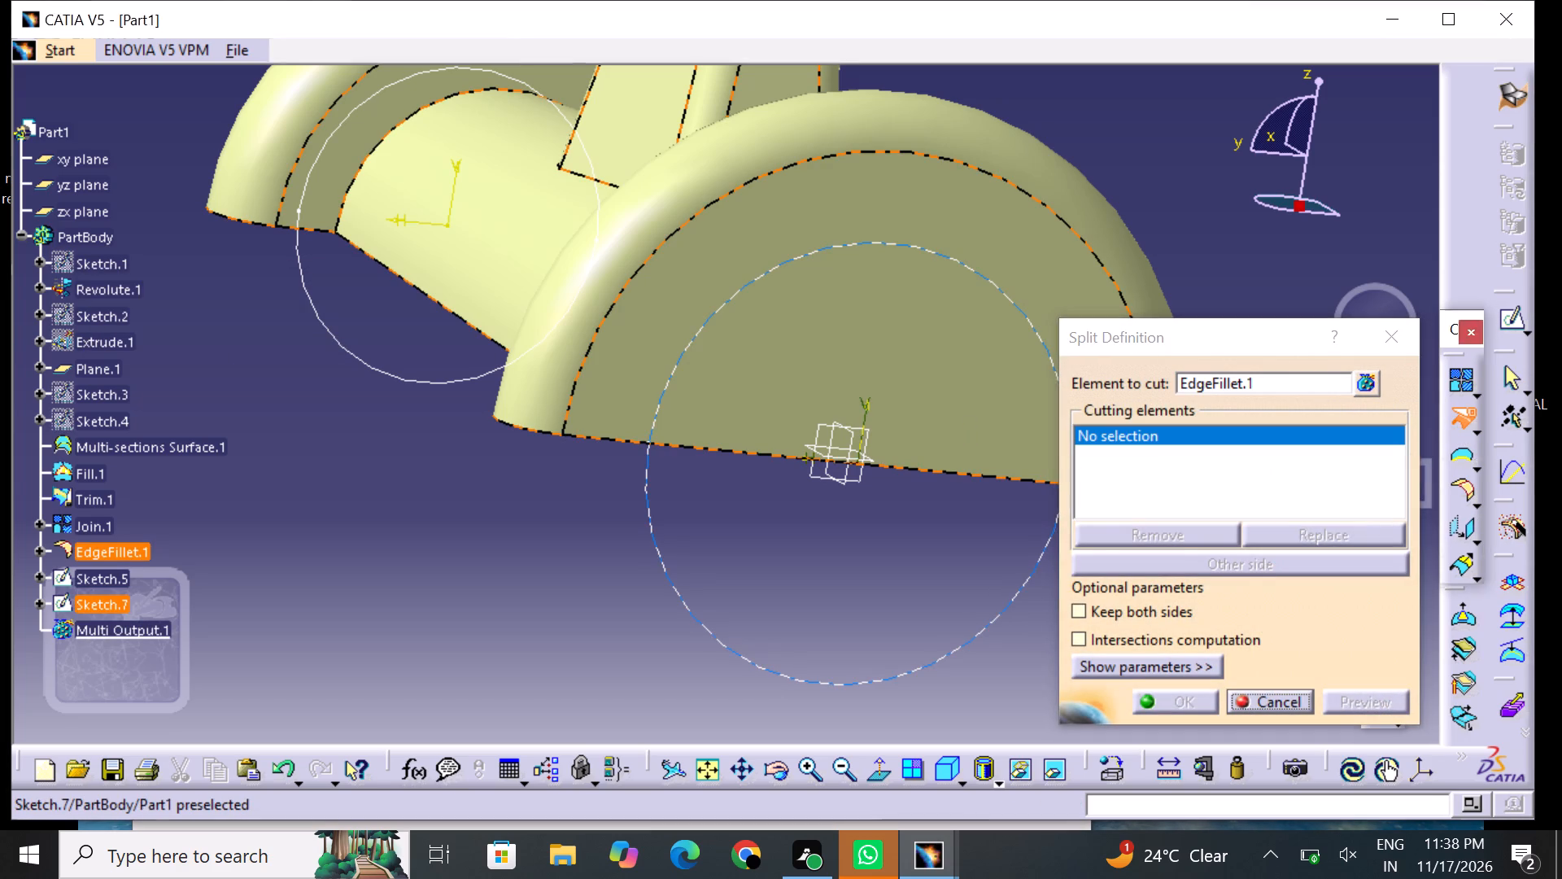
pyautogui.click(1181, 693)
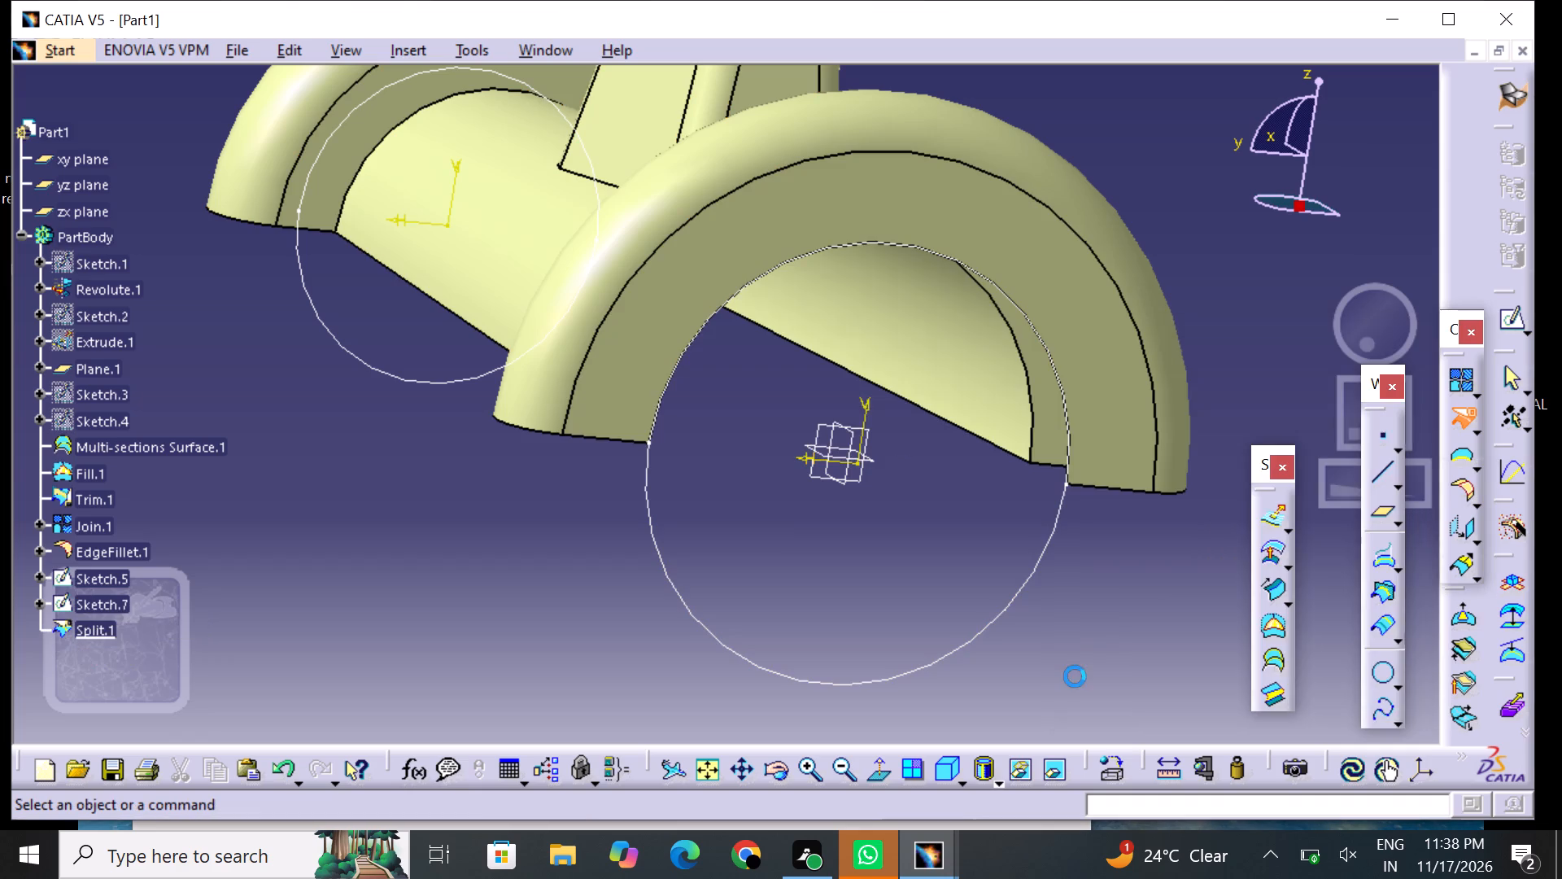
pyautogui.click(1071, 675)
pyautogui.click(713, 620)
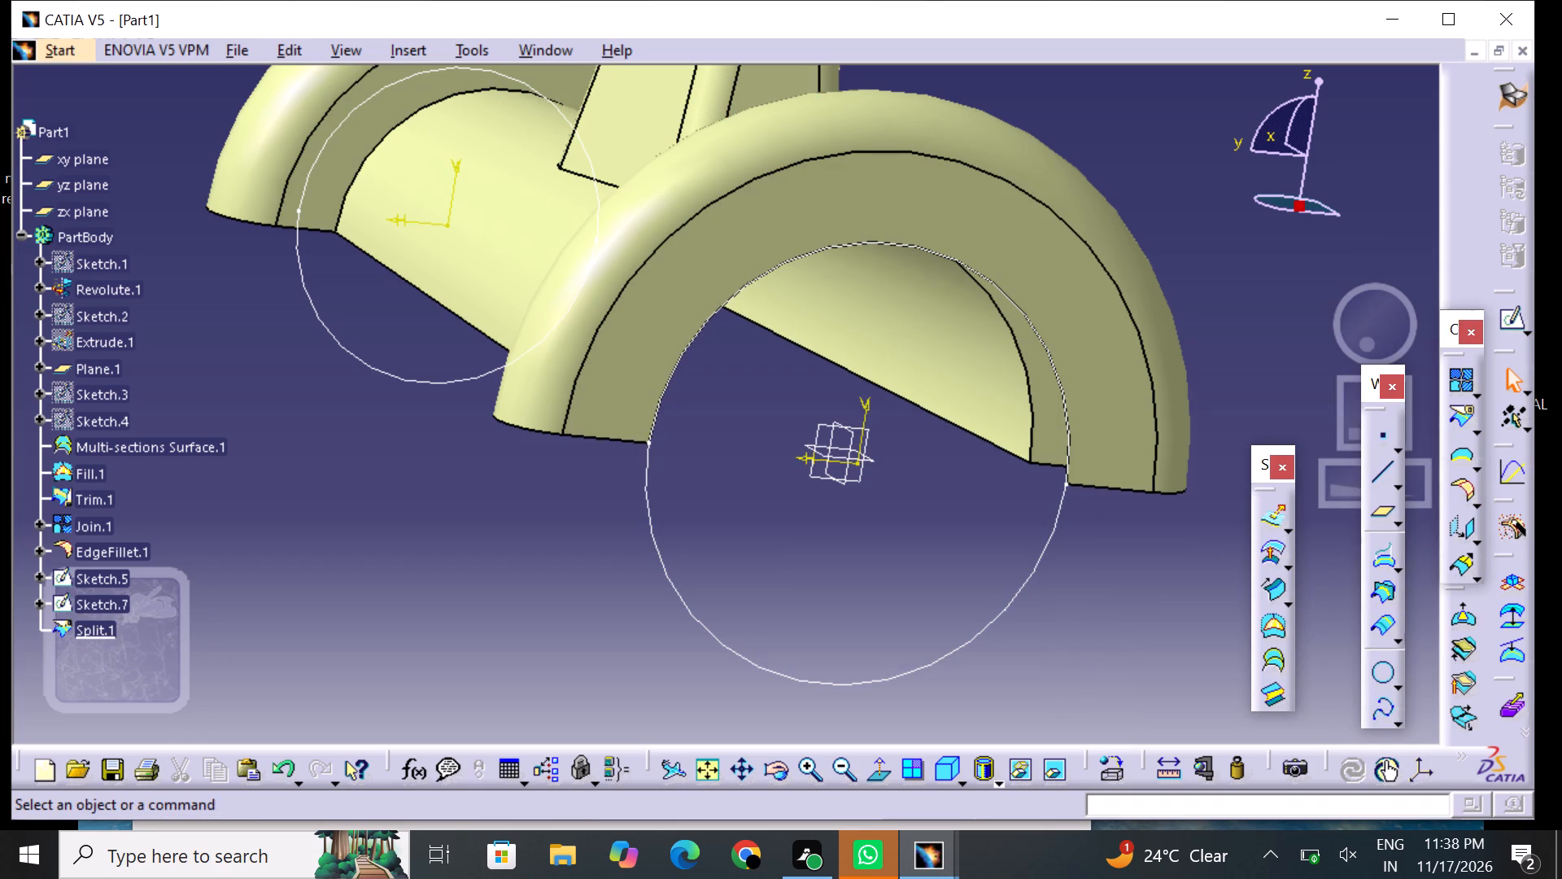
# Split the surface body with the circle sketch on the smaller flange, removing the area inside the circle from its end face.
pyautogui.moveTo(1078, 553); pyautogui.dragTo(251, 377, button='middle')
pyautogui.moveTo(1080, 553); pyautogui.dragTo(251, 377, button='right')
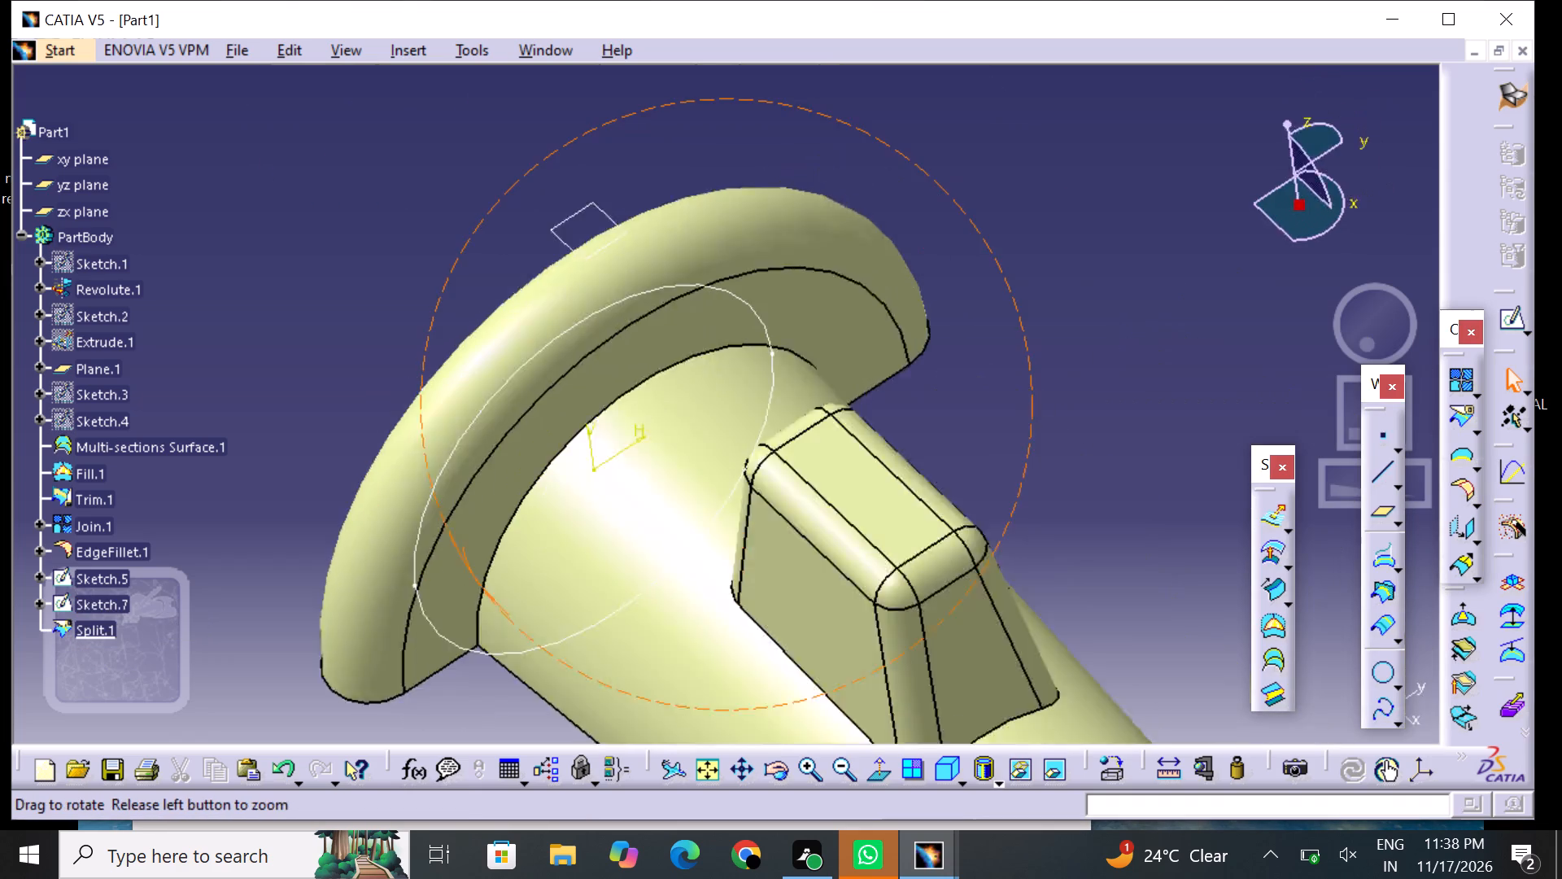
pyautogui.moveTo(251, 377); pyautogui.dragTo(212, 365, button='middle')
pyautogui.moveTo(251, 377); pyautogui.dragTo(212, 365, button='right')
pyautogui.moveTo(788, 512); pyautogui.dragTo(864, 295, button='middle')
pyautogui.scroll(1, 864, 295)
pyautogui.moveTo(790, 545); pyautogui.dragTo(855, 286, button='middle')
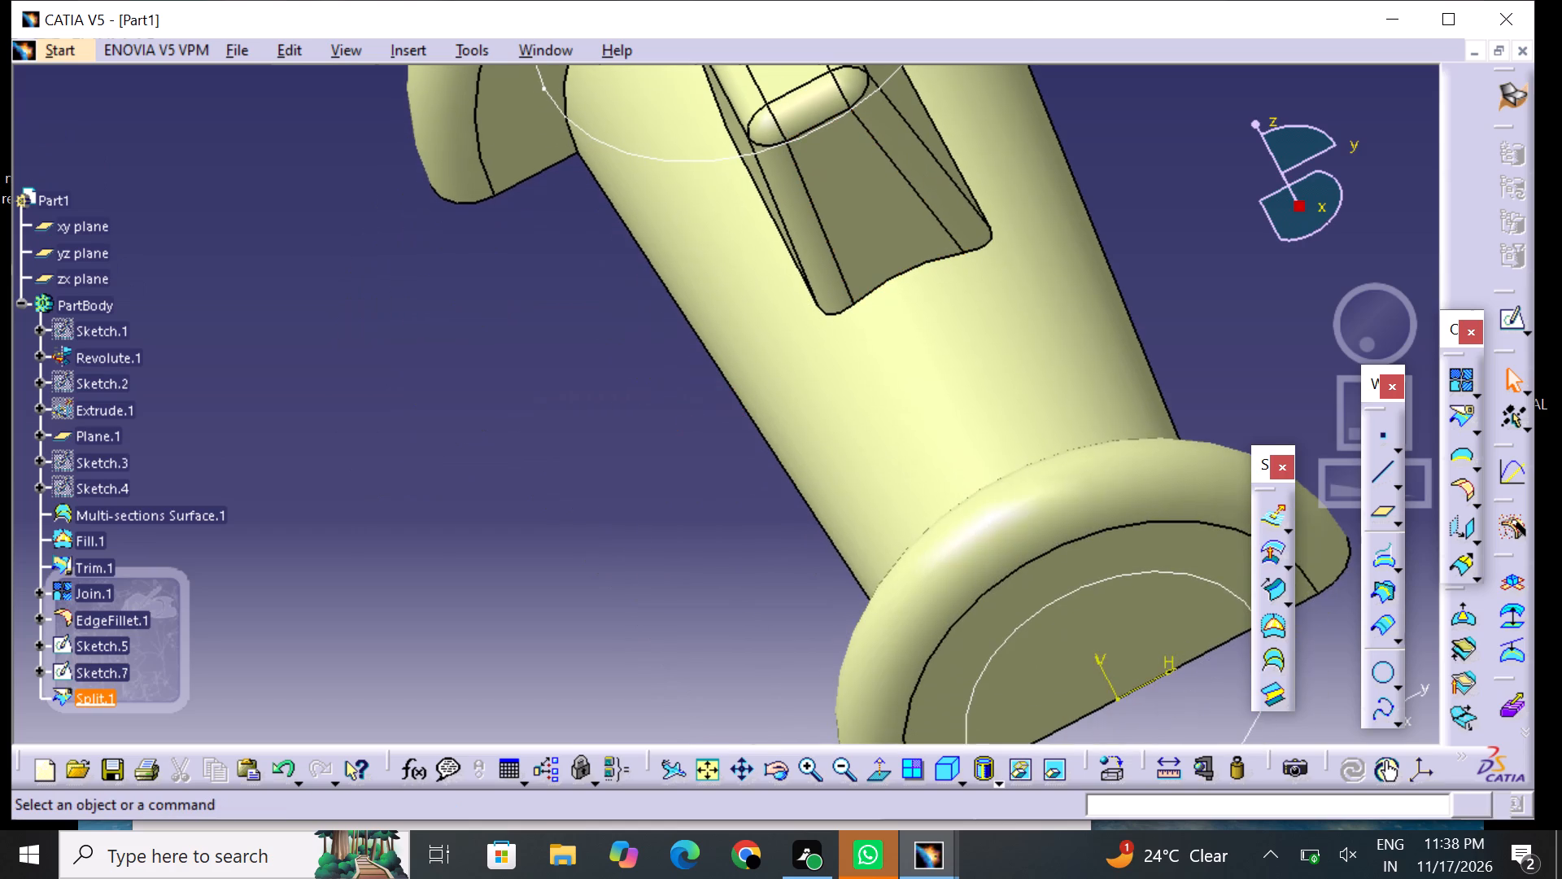
pyautogui.moveTo(713, 554); pyautogui.dragTo(836, 360, button='middle')
pyautogui.moveTo(718, 545); pyautogui.dragTo(836, 360, button='right')
pyautogui.moveTo(873, 413); pyautogui.dragTo(530, 371, button='middle')
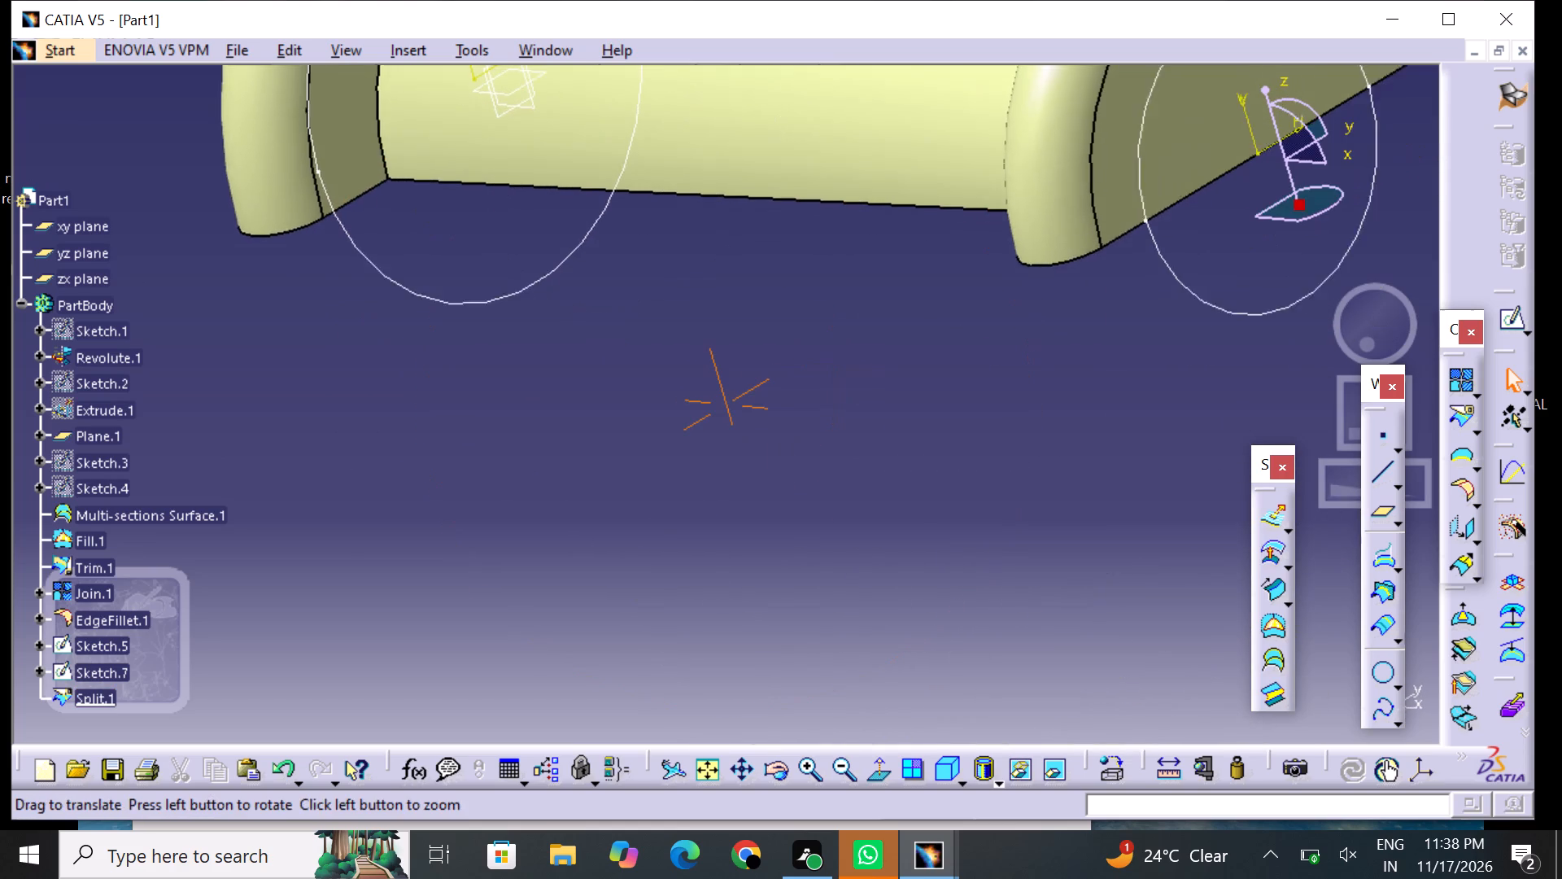
pyautogui.moveTo(530, 371); pyautogui.dragTo(371, 339, button='middle')
pyautogui.moveTo(637, 353); pyautogui.dragTo(477, 699, button='middle')
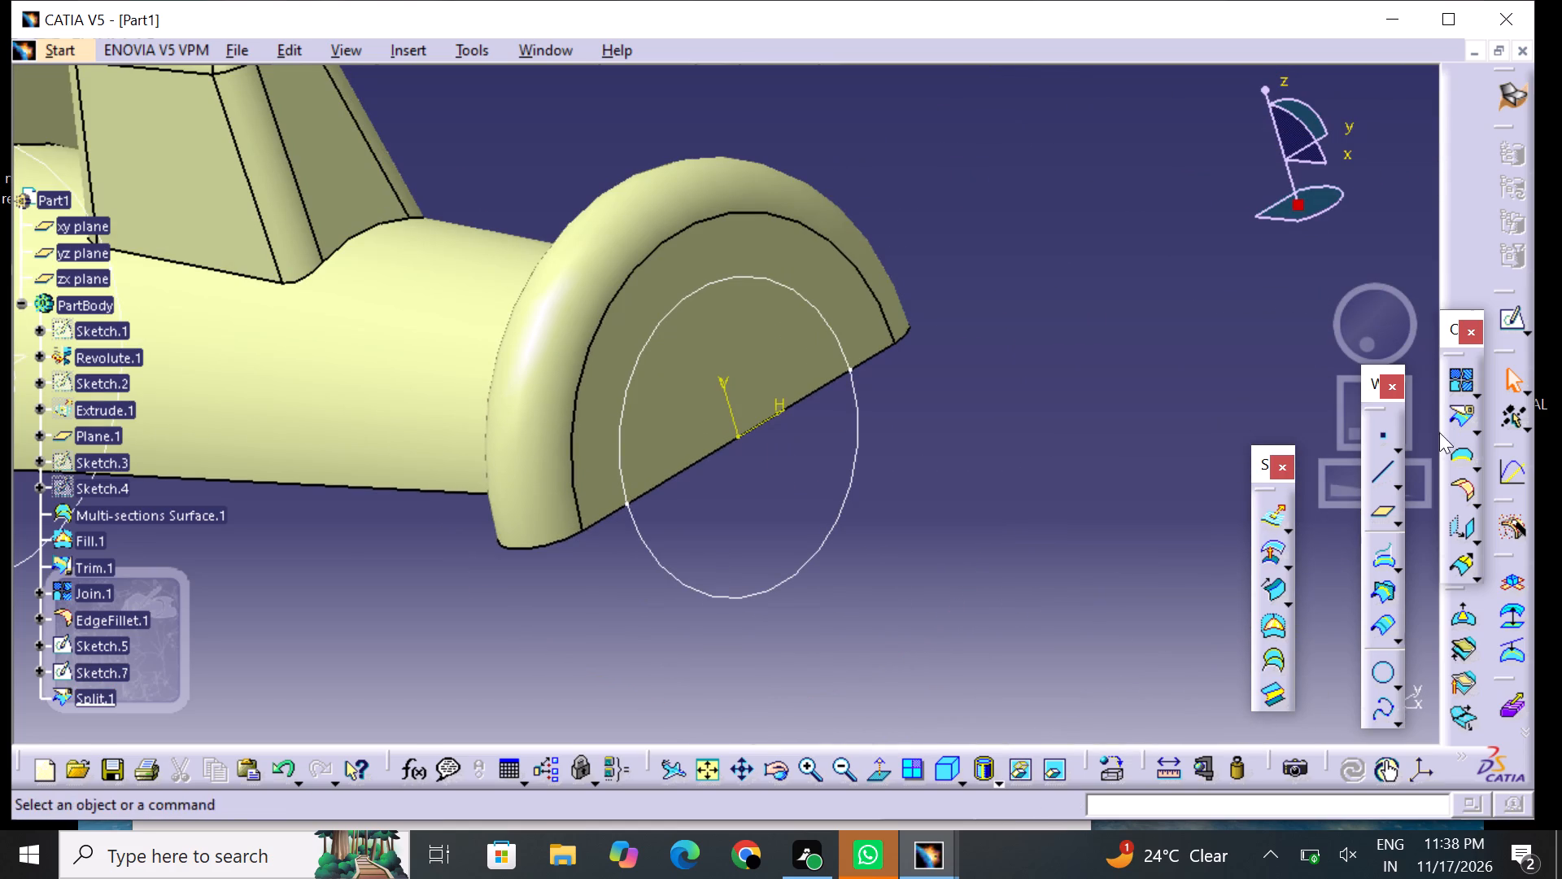
pyautogui.click(1459, 415)
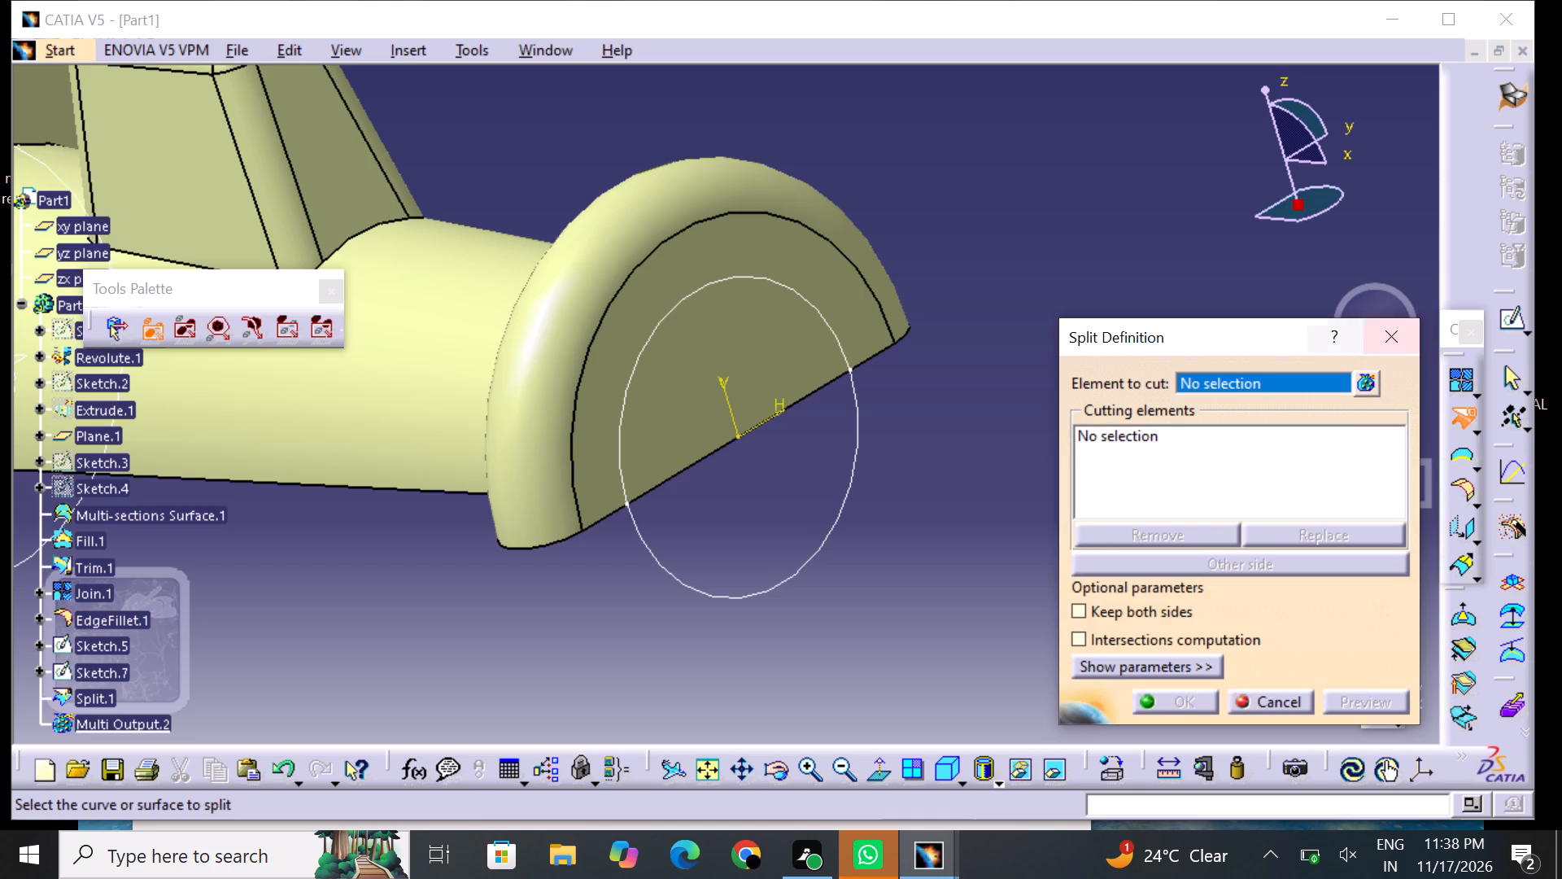
pyautogui.click(833, 278)
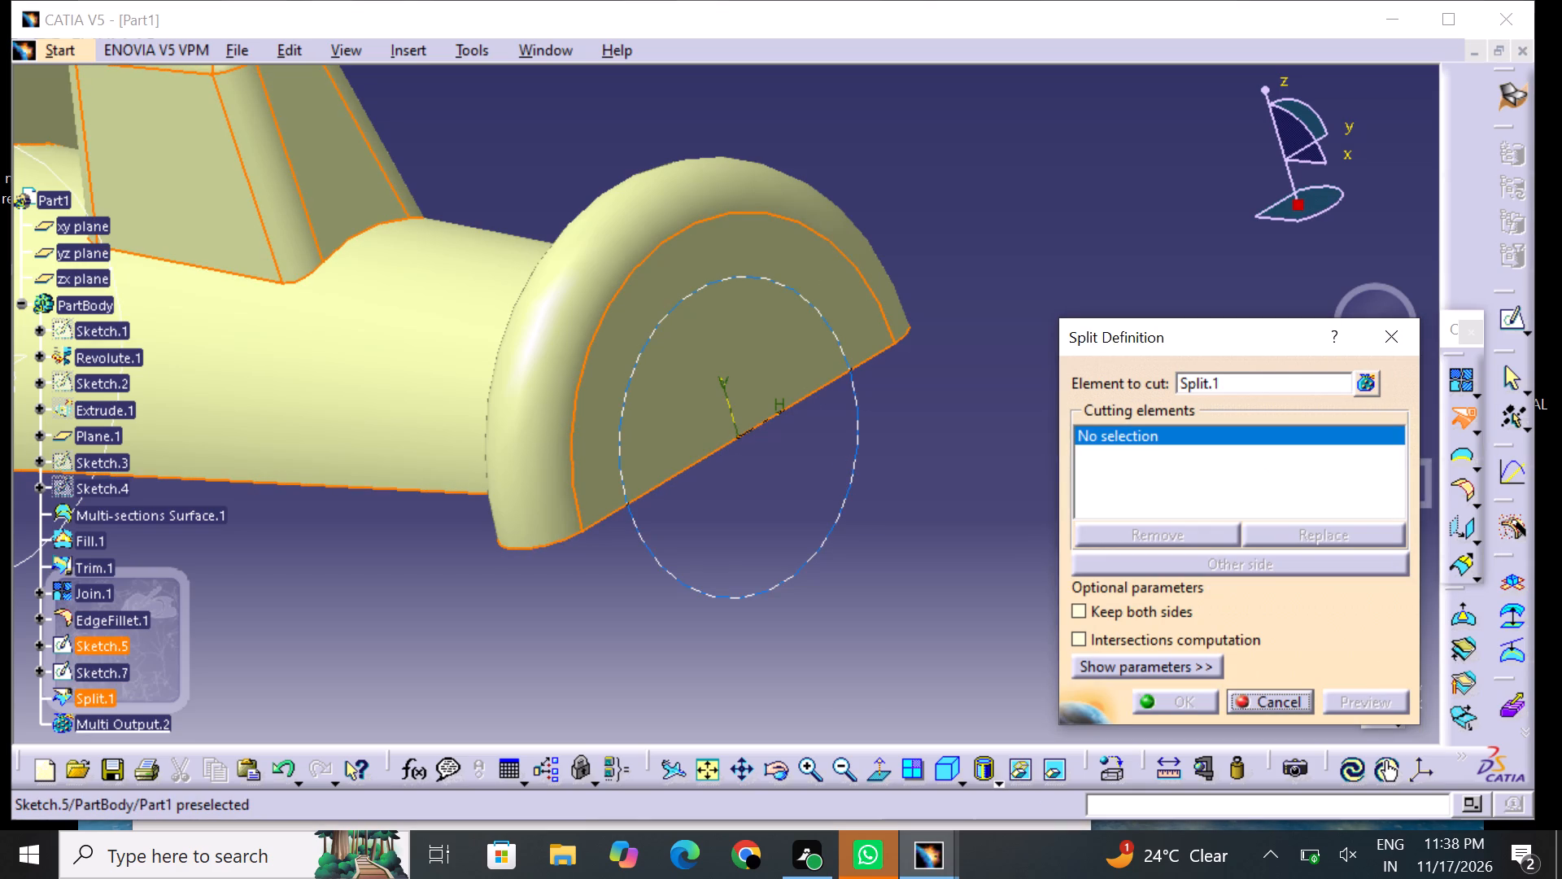
pyautogui.click(849, 482)
pyautogui.click(1181, 708)
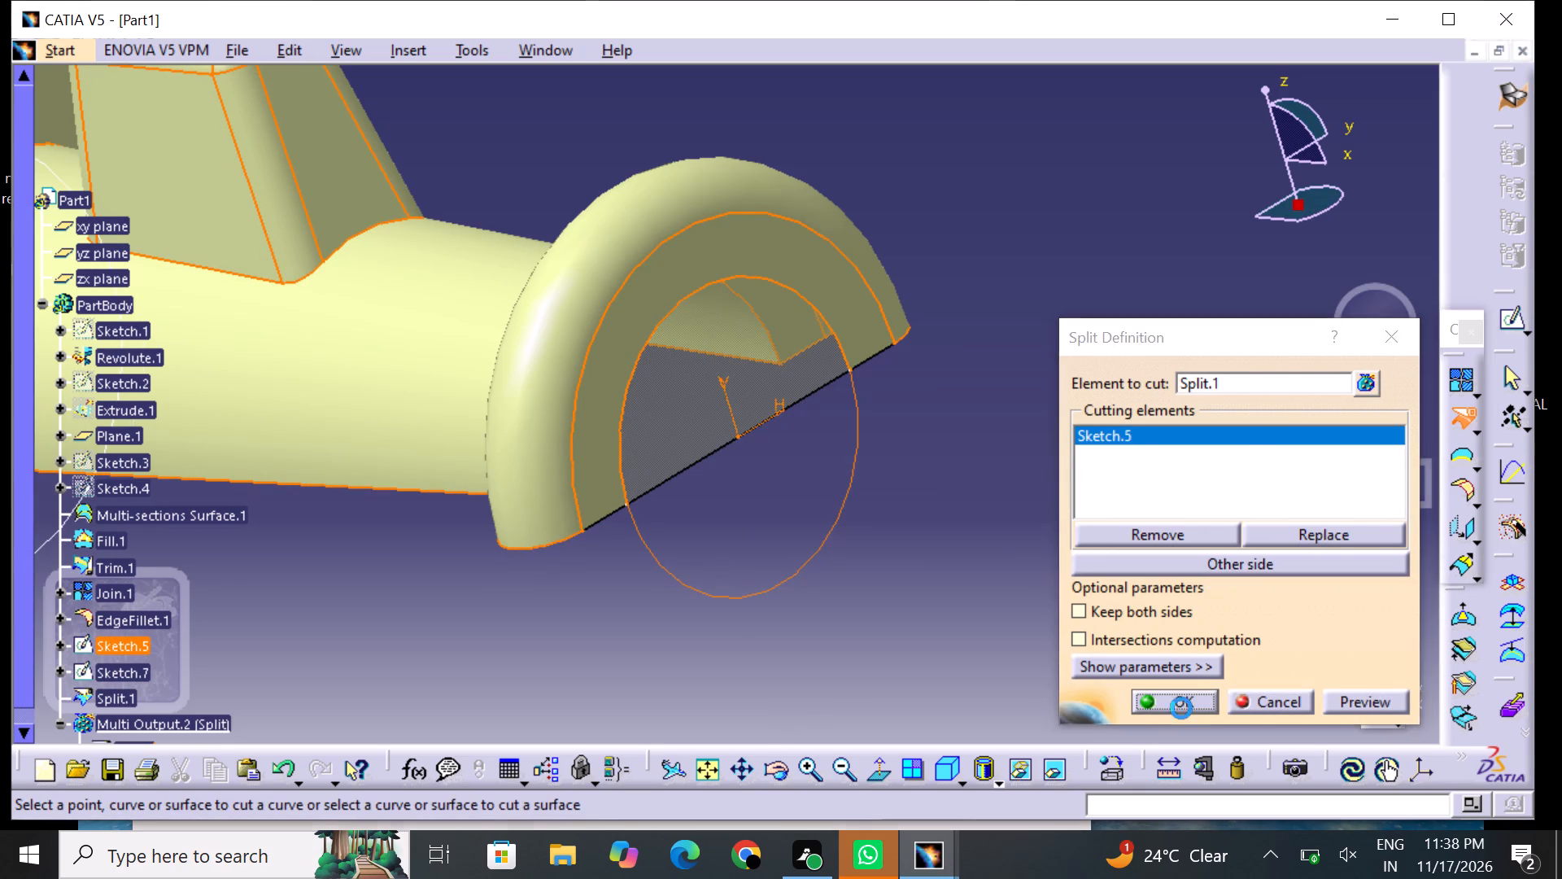
pyautogui.click(1049, 637)
# Hide the circle sketches on both flange end faces and the reference plane above the body.
pyautogui.click(831, 528)
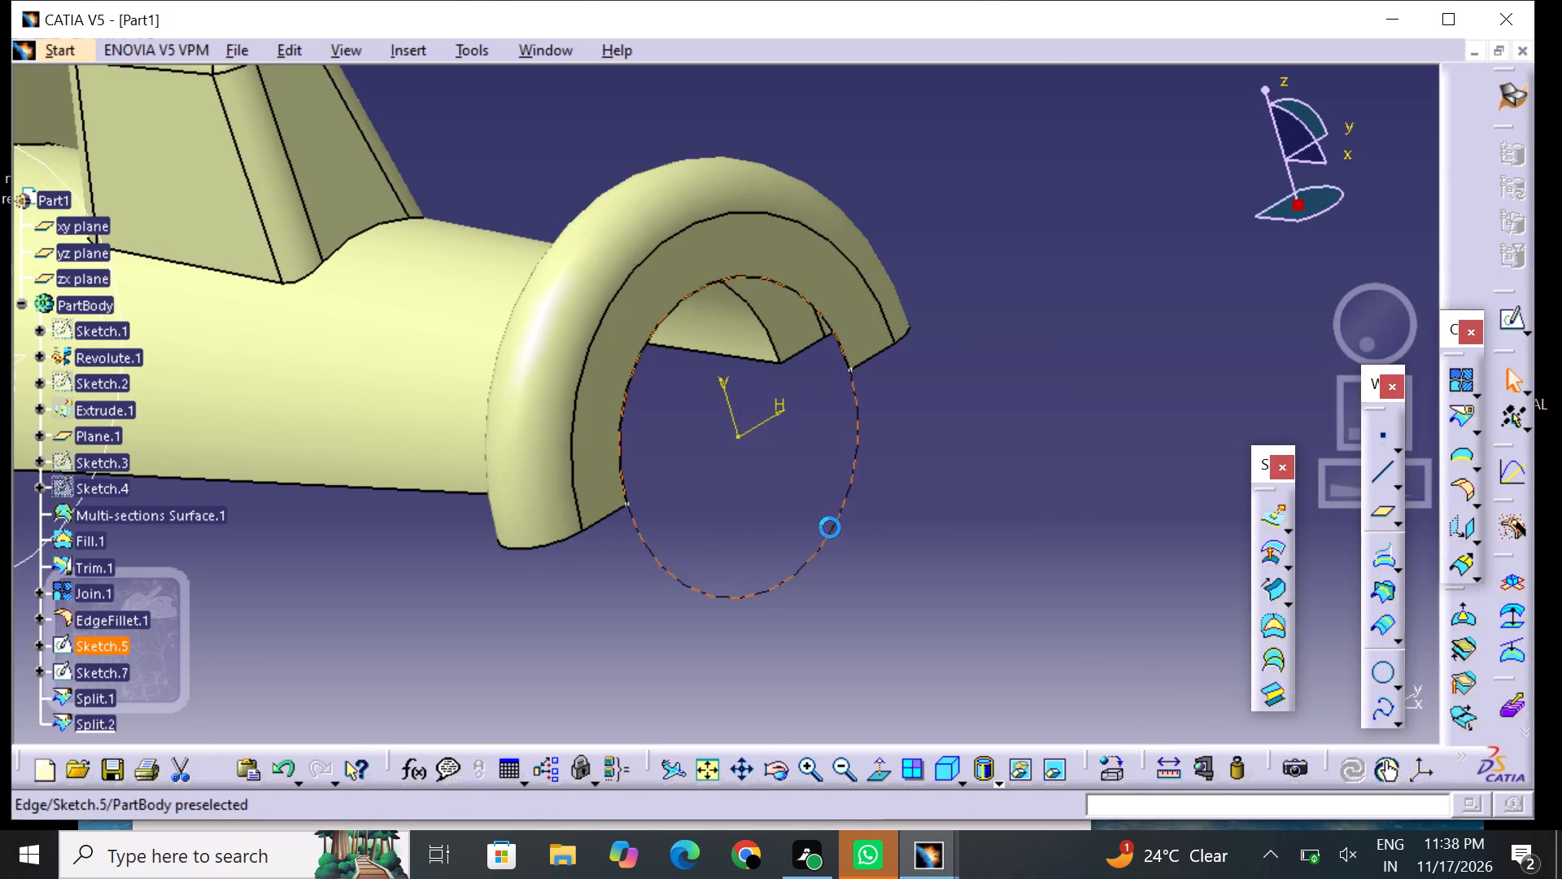
pyautogui.rightClick(830, 527)
pyautogui.click(921, 110)
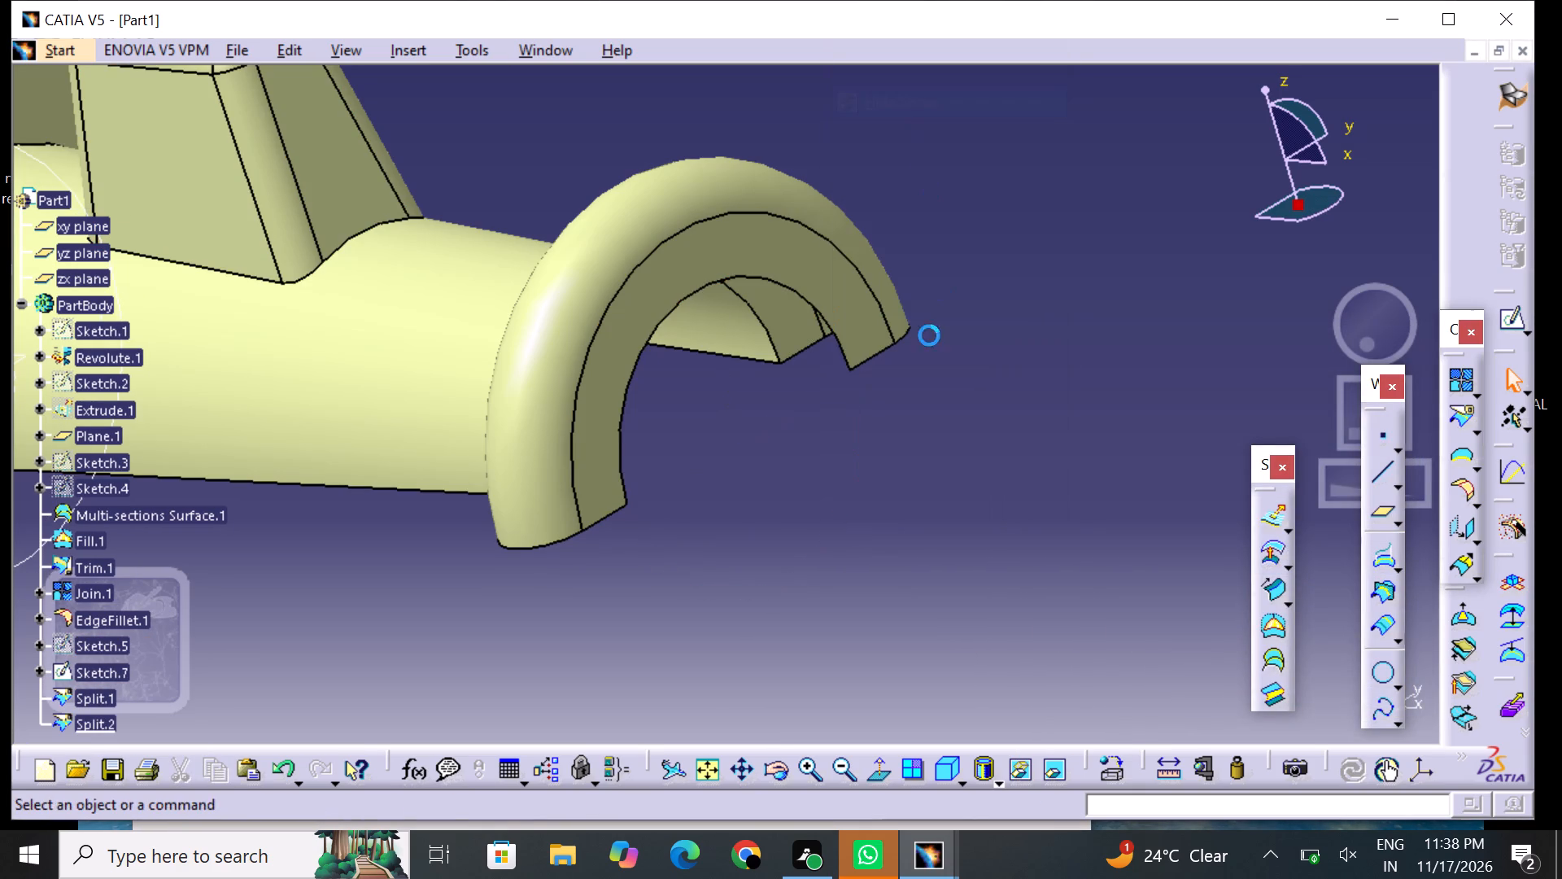
pyautogui.moveTo(600, 433); pyautogui.dragTo(1152, 487, button='middle')
pyautogui.moveTo(704, 393); pyautogui.dragTo(1196, 470, button='middle')
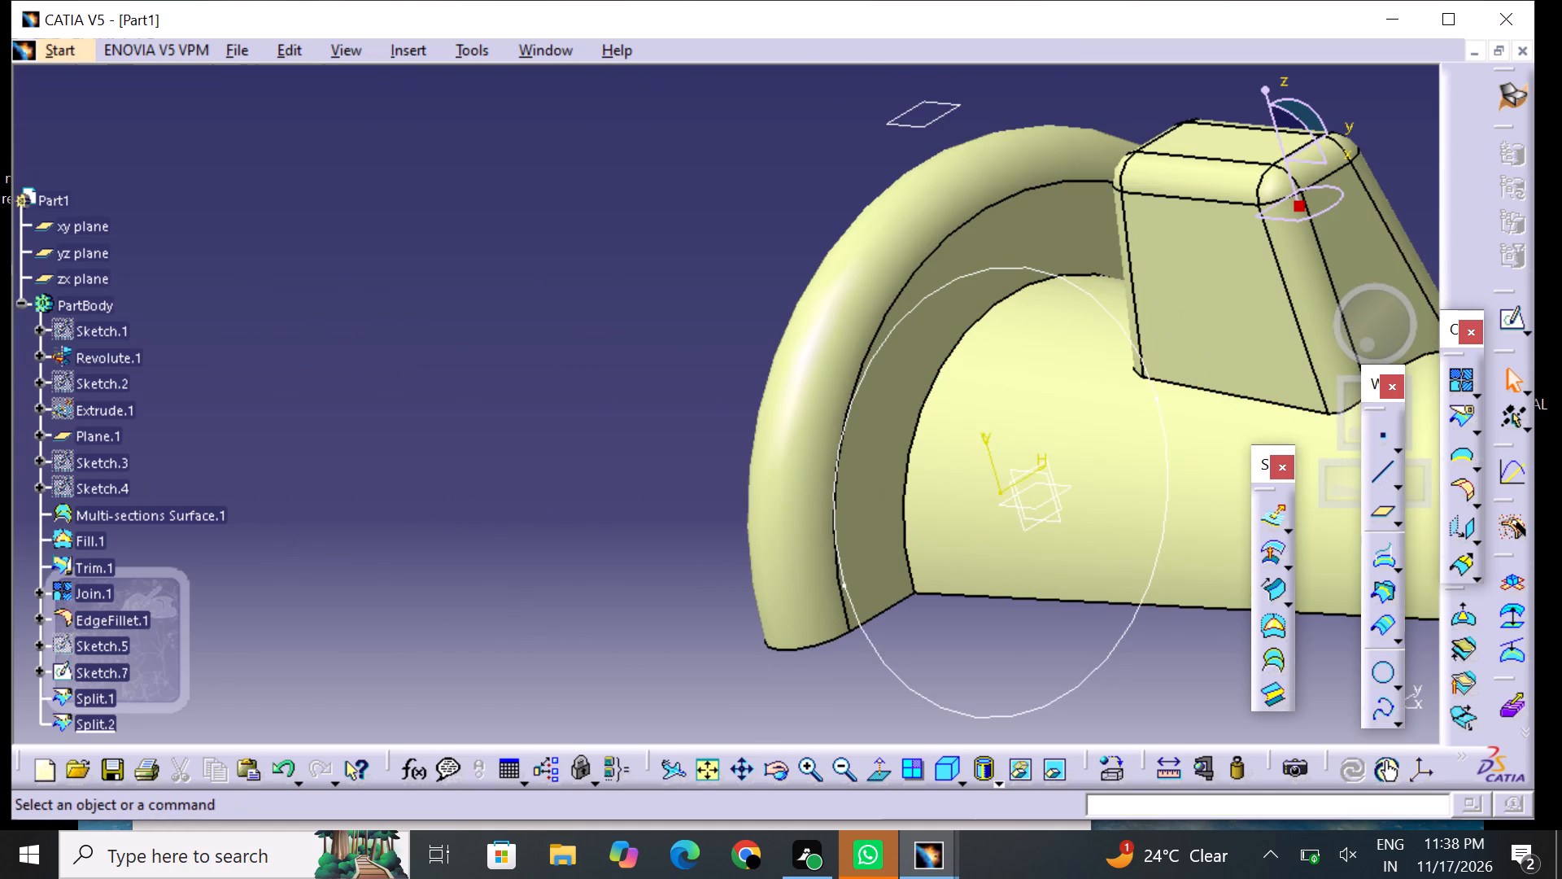
pyautogui.click(878, 659)
pyautogui.rightClick(878, 659)
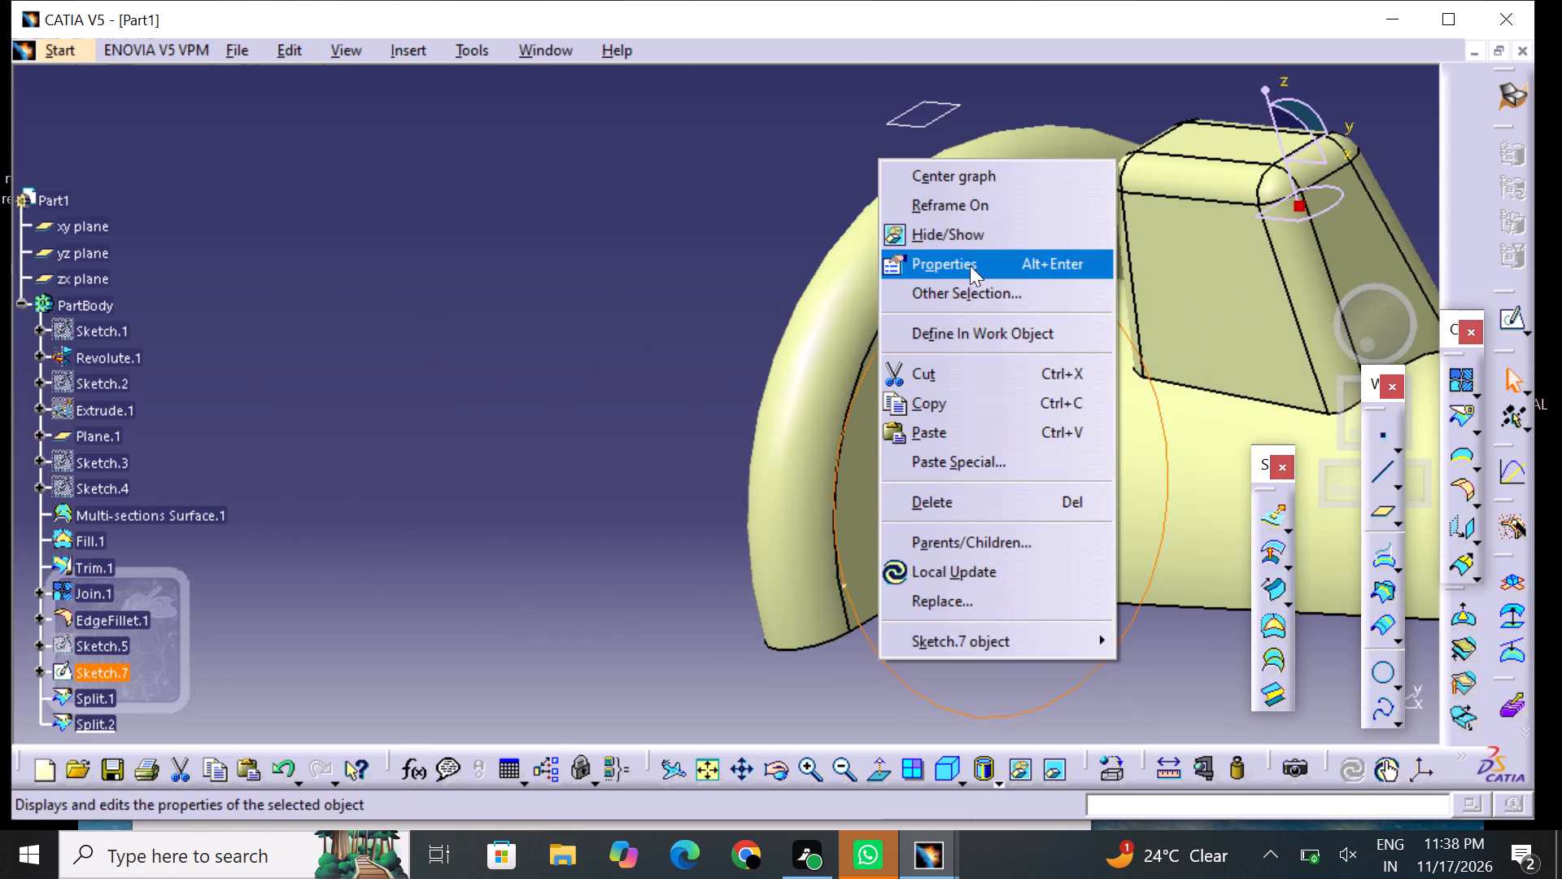
pyautogui.click(970, 238)
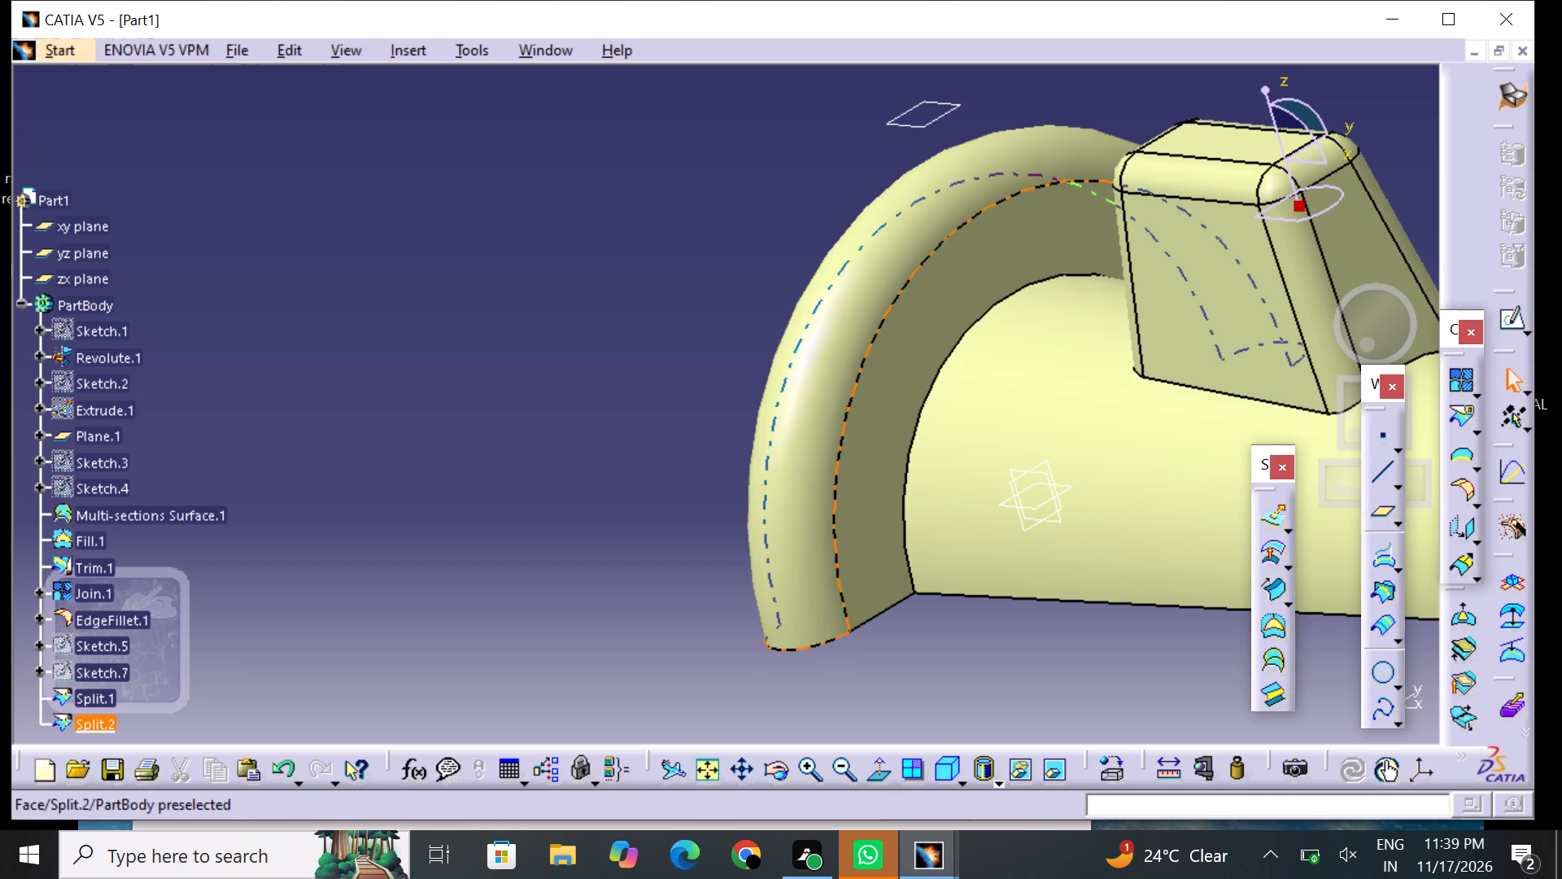
pyautogui.click(940, 120)
pyautogui.rightClick(940, 120)
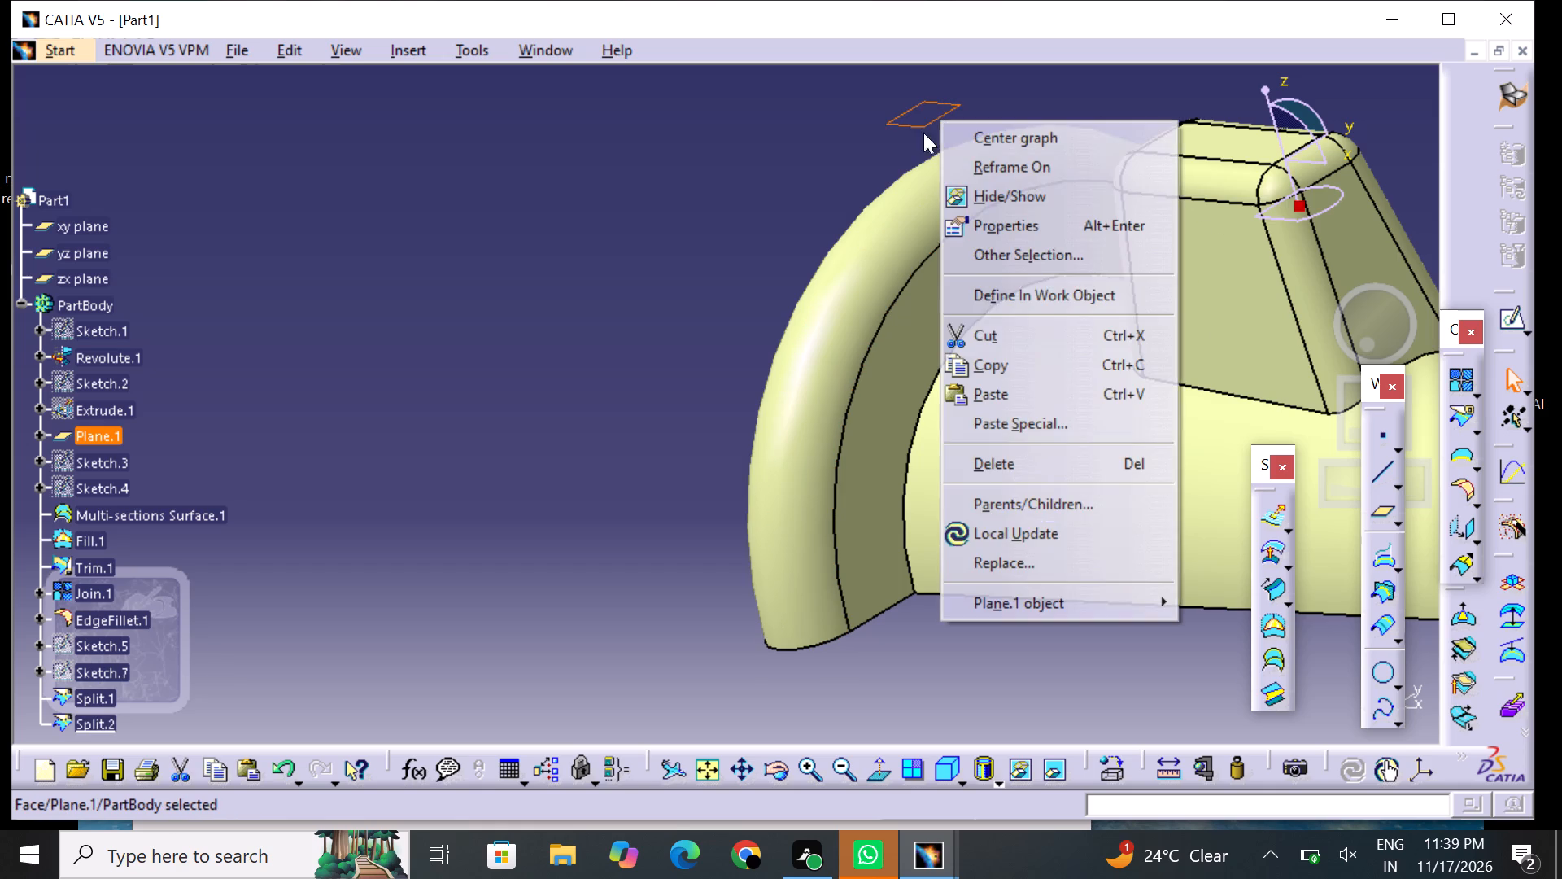
pyautogui.click(1038, 195)
# Examine the split surface part from several sides, including both flange openings and the tapered block.
pyautogui.moveTo(1001, 285); pyautogui.dragTo(611, 208, button='middle')
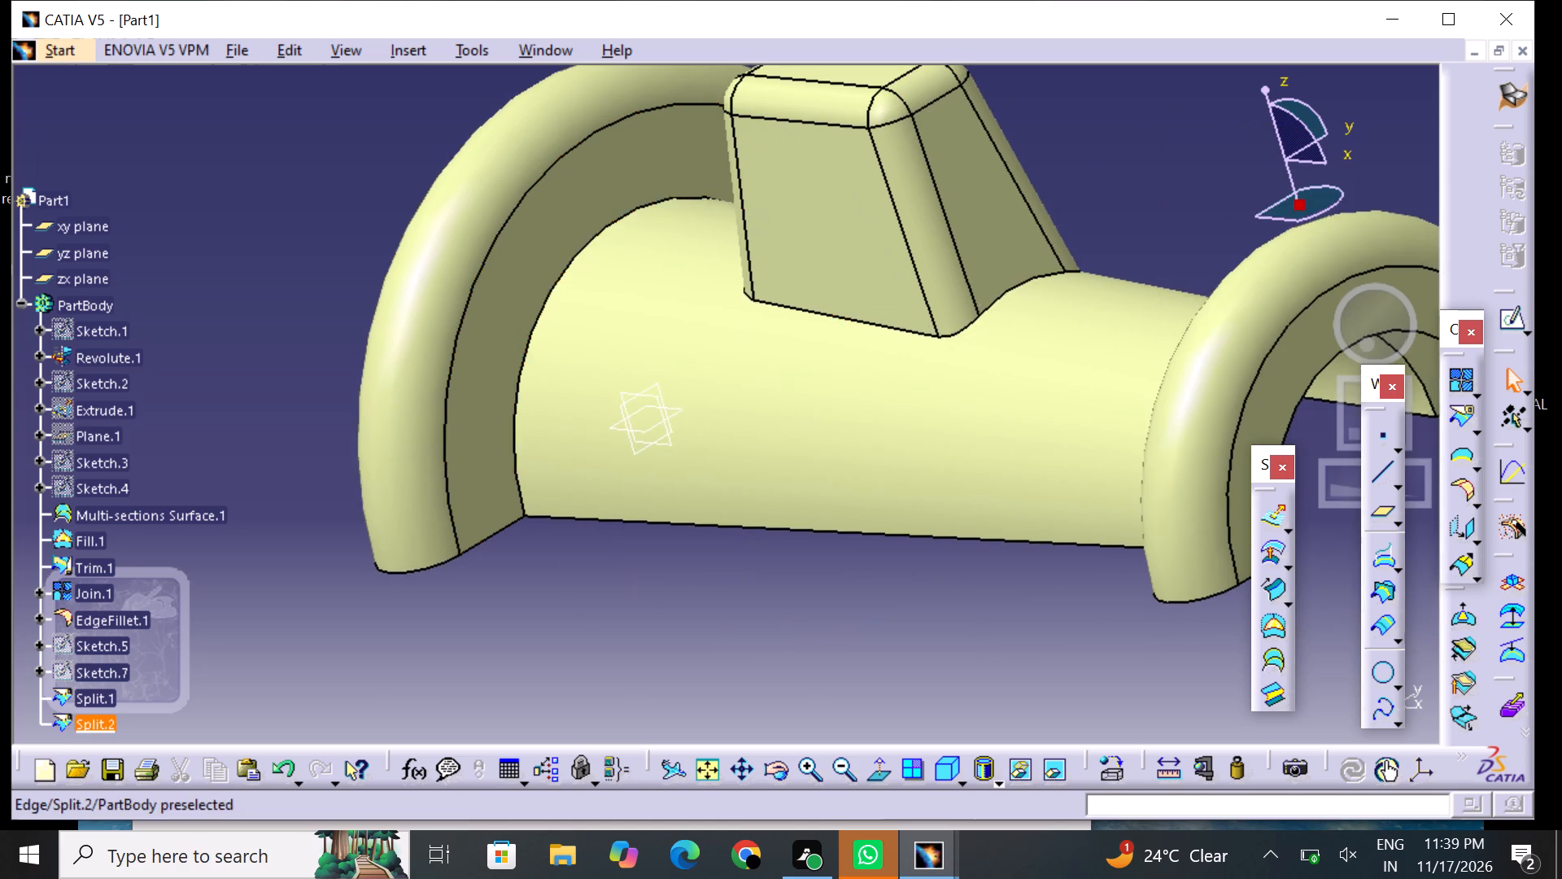
pyautogui.moveTo(940, 358); pyautogui.dragTo(871, 388, button='middle')
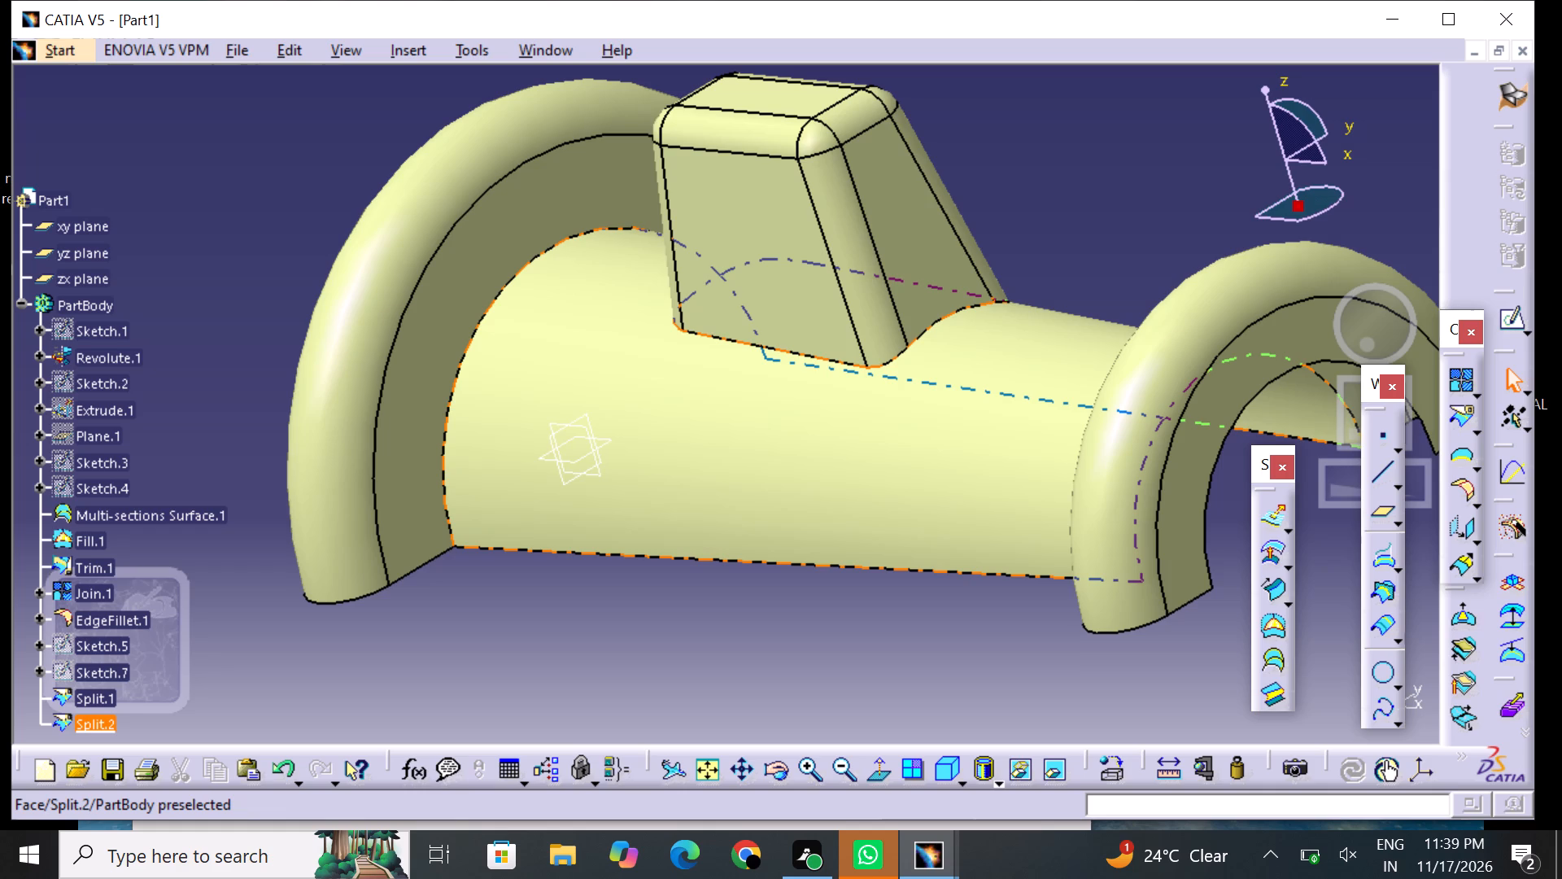
pyautogui.moveTo(673, 632); pyautogui.dragTo(679, 638, button='middle')
pyautogui.moveTo(672, 630); pyautogui.dragTo(679, 638, button='right')
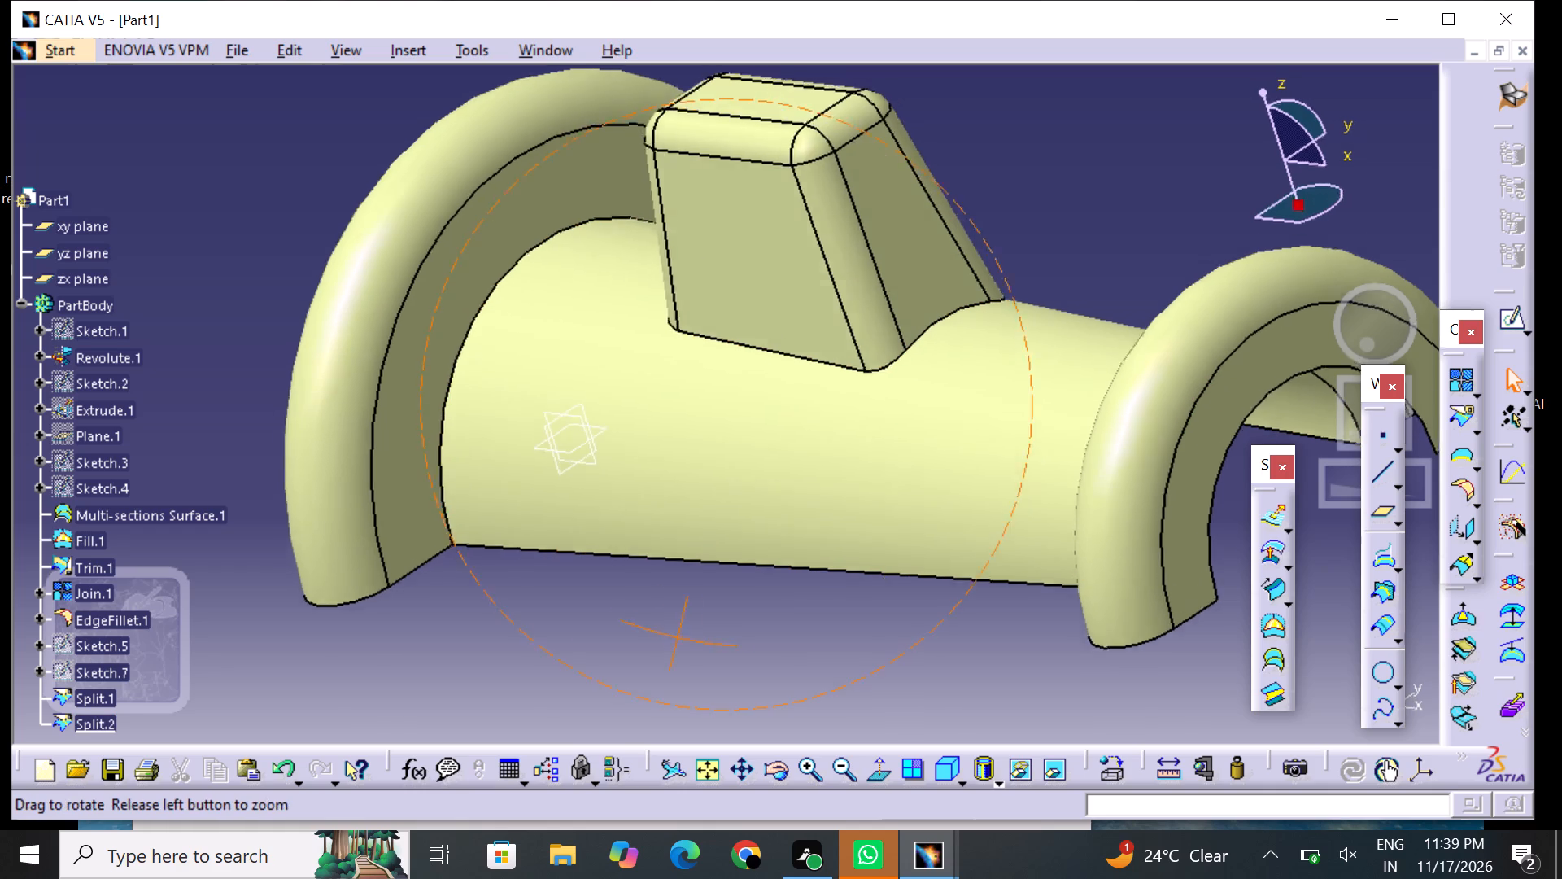
pyautogui.moveTo(679, 638); pyautogui.dragTo(1028, 635, button='middle')
pyautogui.moveTo(679, 638); pyautogui.dragTo(1023, 637, button='right')
pyautogui.click(859, 764)
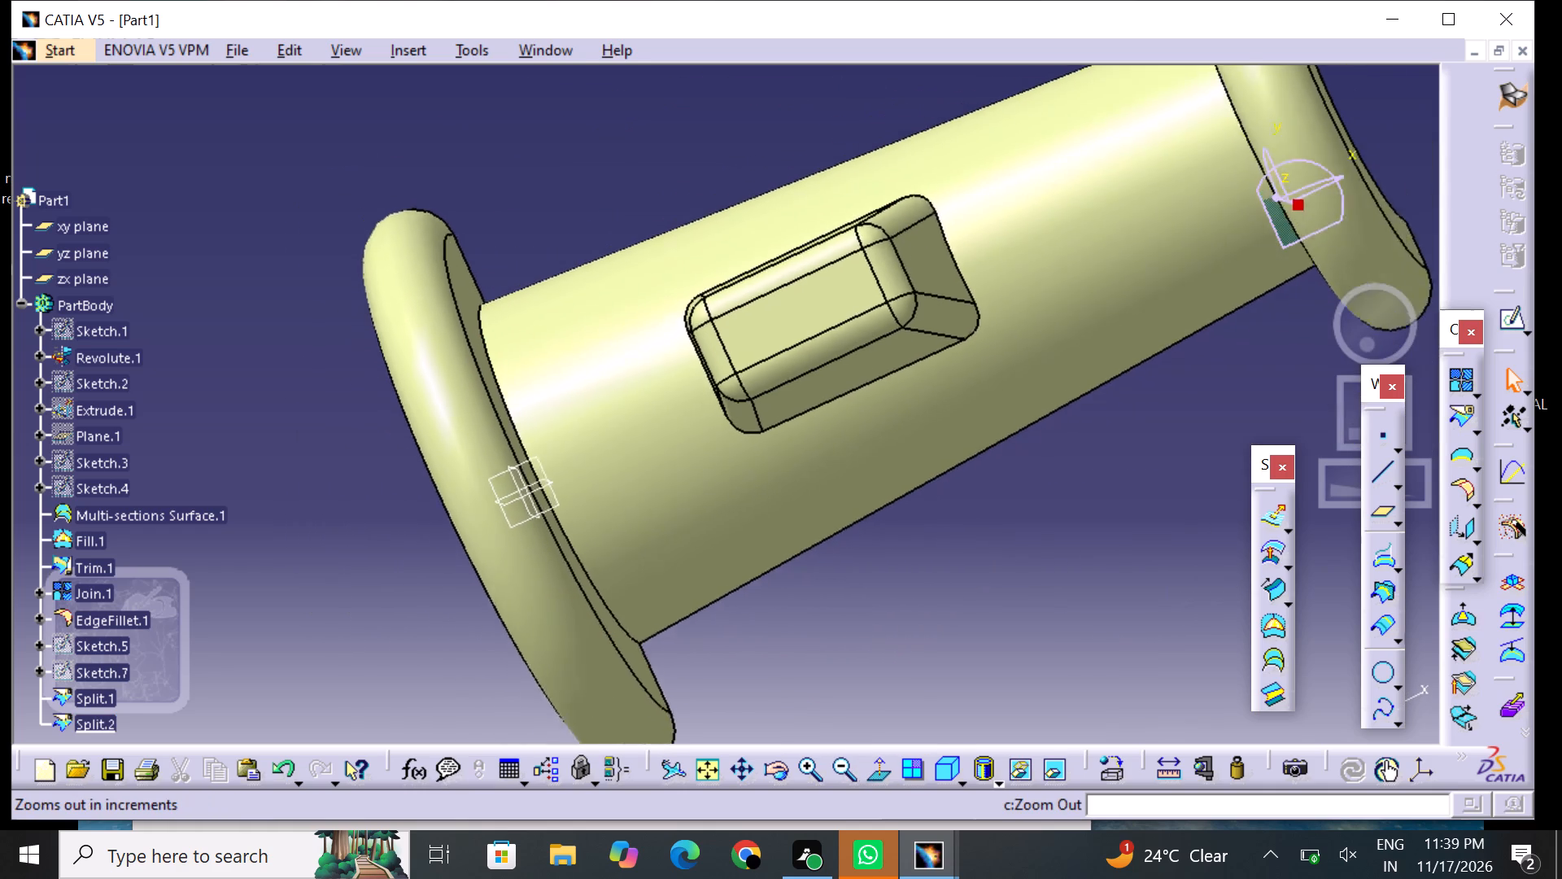
pyautogui.moveTo(767, 629); pyautogui.dragTo(853, 241, button='middle')
pyautogui.moveTo(764, 628); pyautogui.dragTo(853, 241, button='right')
pyautogui.moveTo(858, 248); pyautogui.dragTo(805, 387, button='middle')
pyautogui.scroll(1, 805, 387)
pyautogui.moveTo(822, 199); pyautogui.dragTo(844, 265, button='middle')
pyautogui.moveTo(822, 199); pyautogui.dragTo(844, 265, button='right')
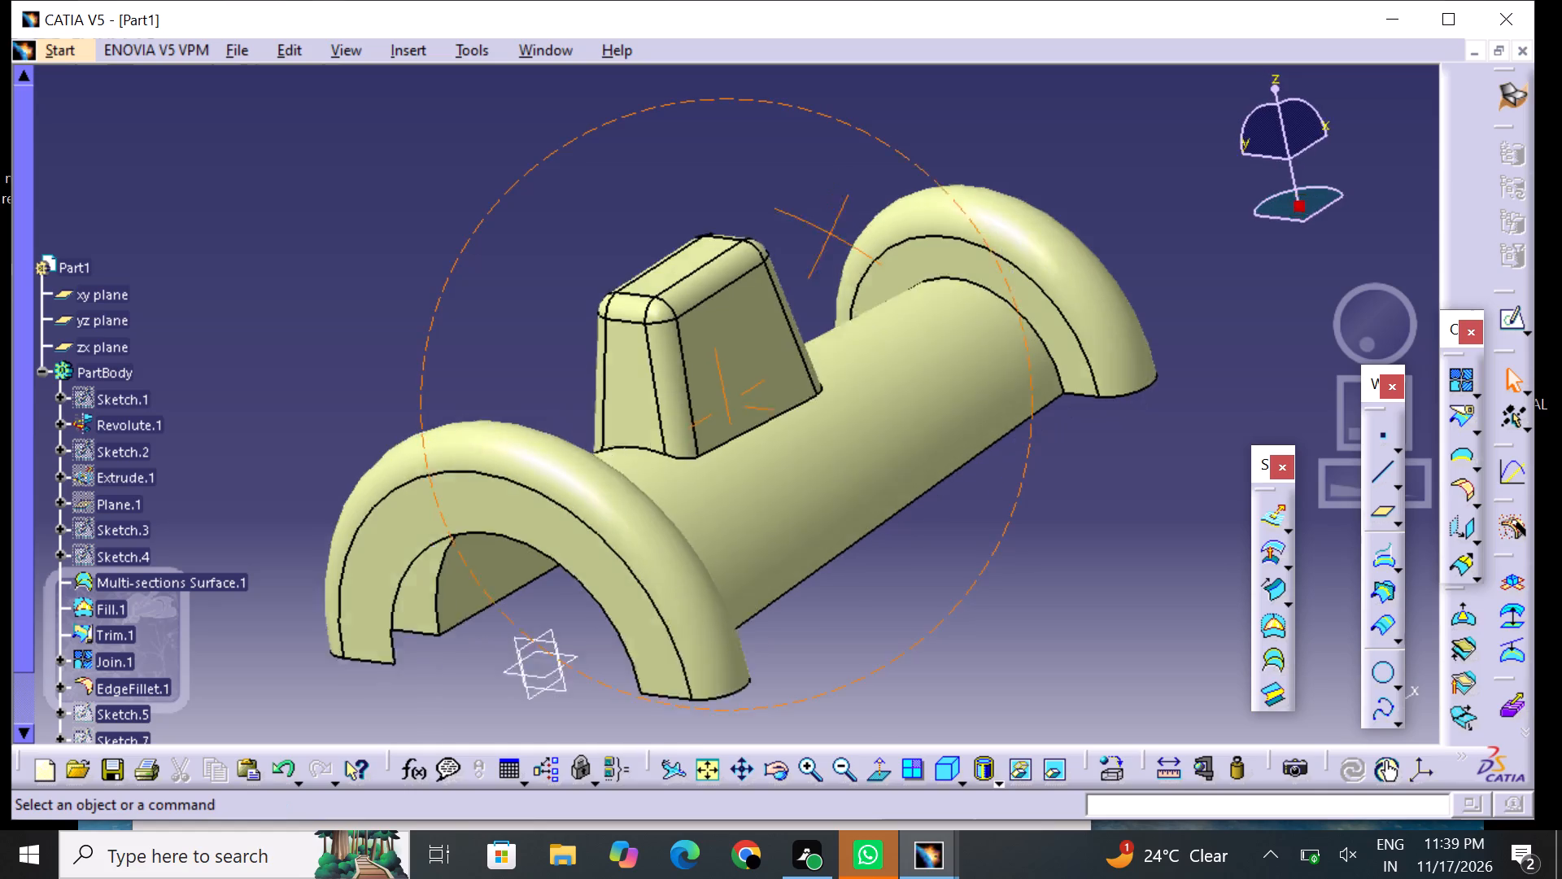
pyautogui.moveTo(844, 265); pyautogui.dragTo(854, 300, button='middle')
pyautogui.moveTo(844, 265); pyautogui.dragTo(854, 301, button='right')
pyautogui.moveTo(731, 424); pyautogui.dragTo(787, 354, button='middle')
pyautogui.click(853, 766)
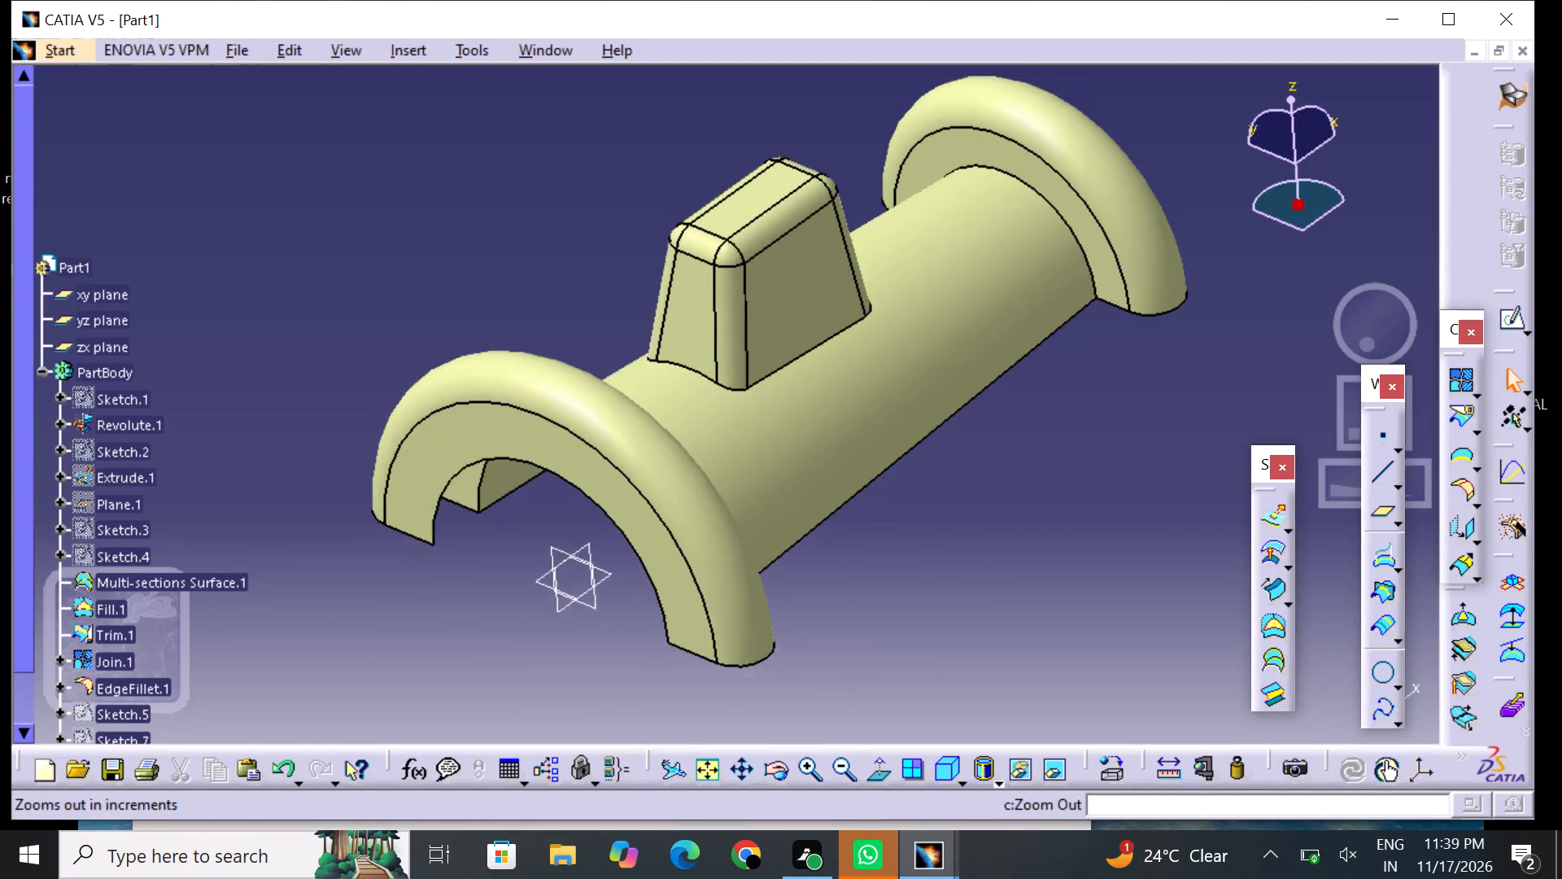
pyautogui.moveTo(628, 579); pyautogui.dragTo(637, 533, button='middle')
pyautogui.moveTo(628, 575); pyautogui.dragTo(637, 533, button='right')
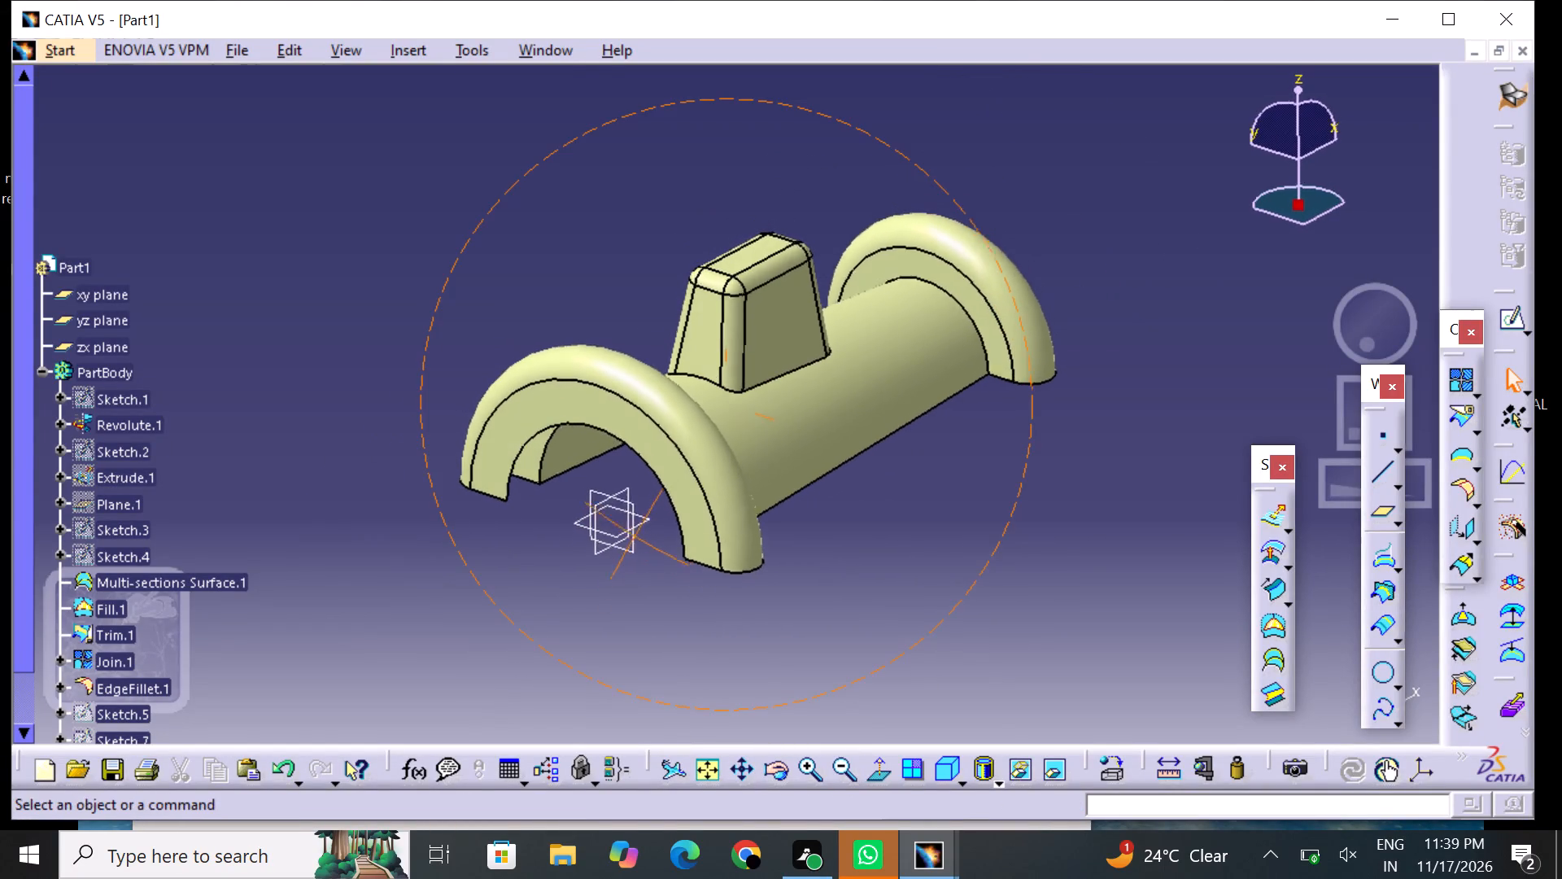
pyautogui.moveTo(637, 533); pyautogui.dragTo(639, 531, button='right')
pyautogui.moveTo(637, 533); pyautogui.dragTo(639, 531, button='middle')
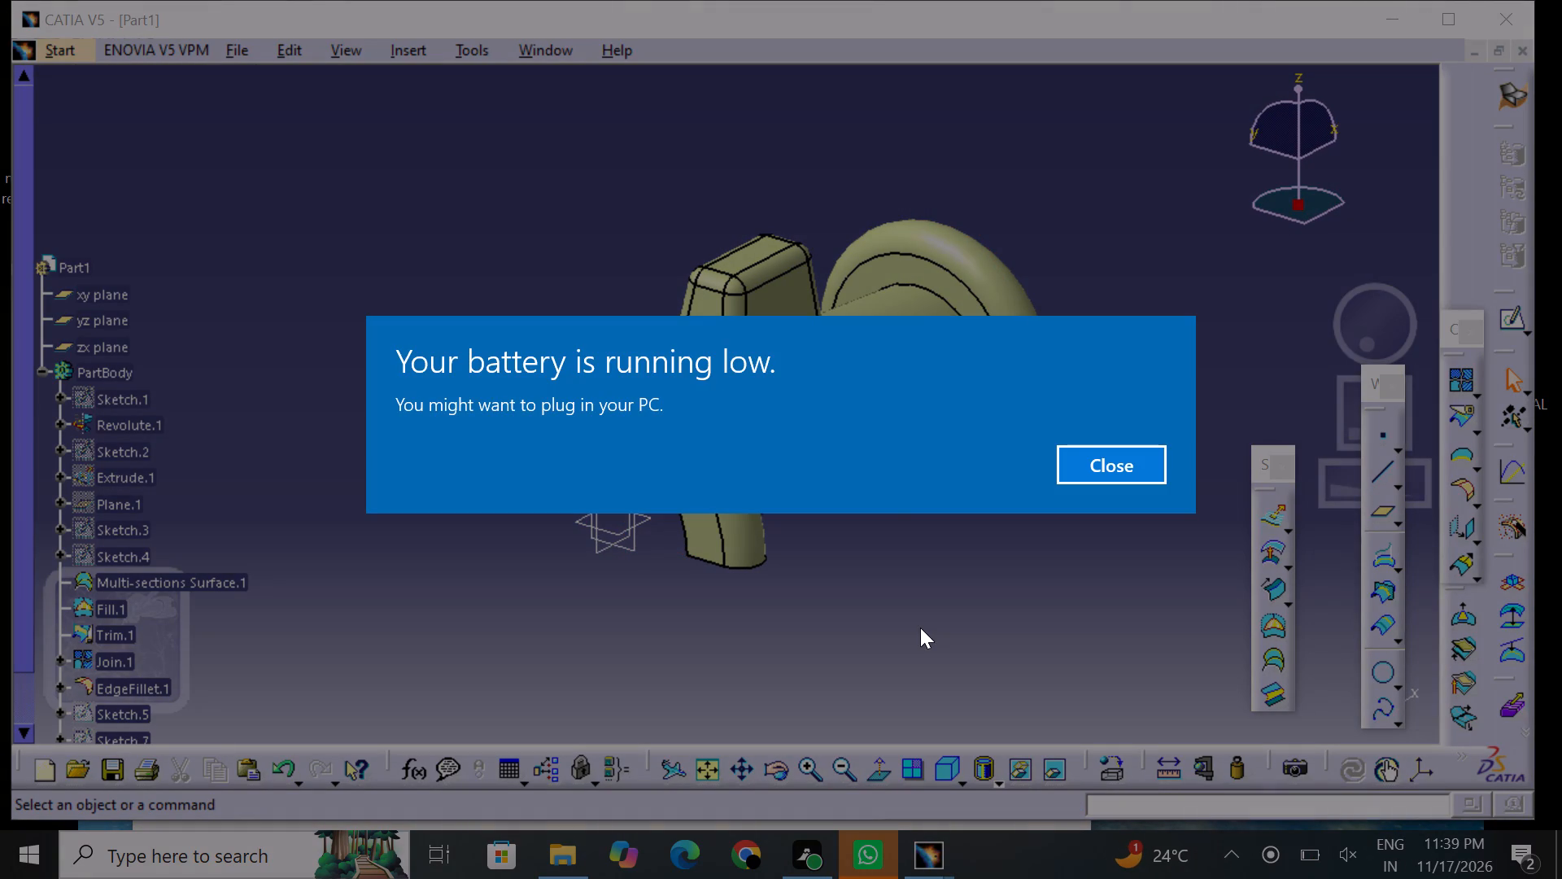
pyautogui.click(1110, 480)
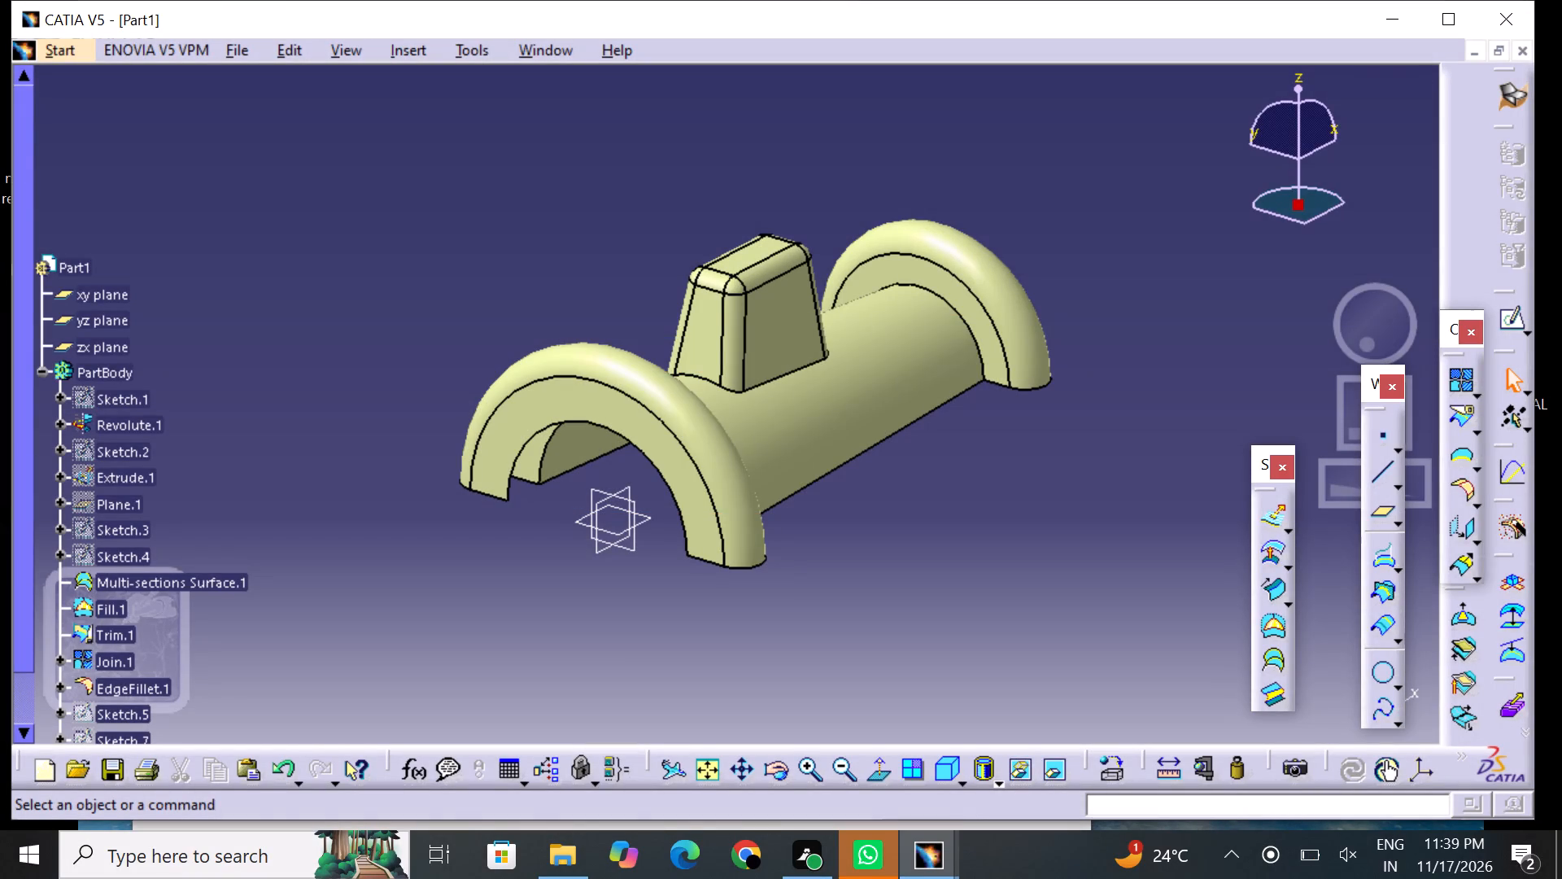
# Set the fill colour of the cylindrical face between the two flanges to reddish brown.
pyautogui.click(768, 448)
pyautogui.rightClick(768, 448)
pyautogui.click(853, 435)
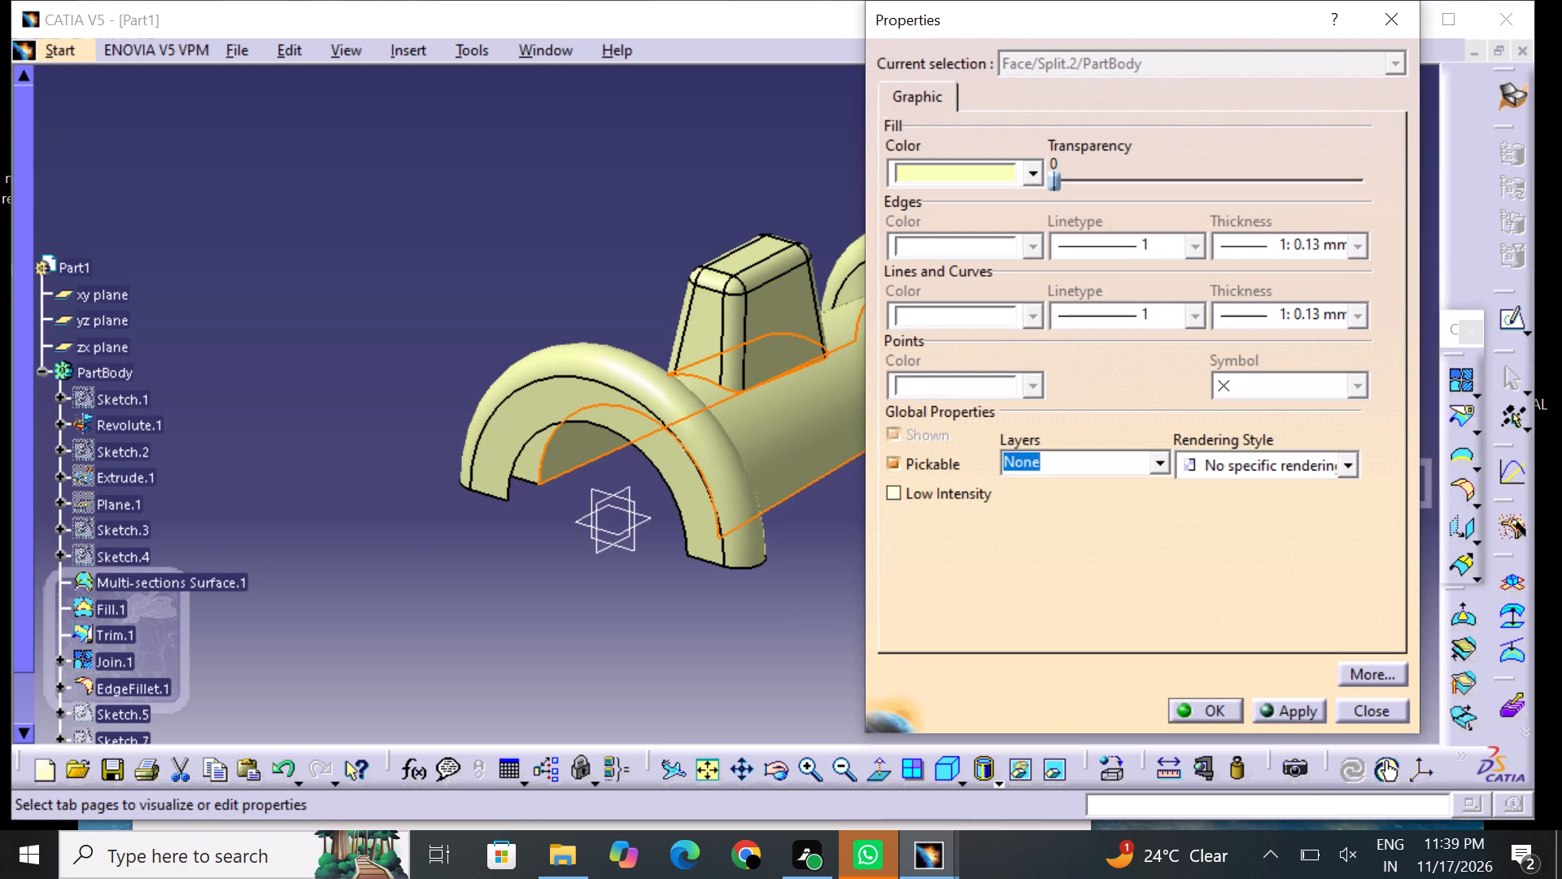
pyautogui.click(946, 177)
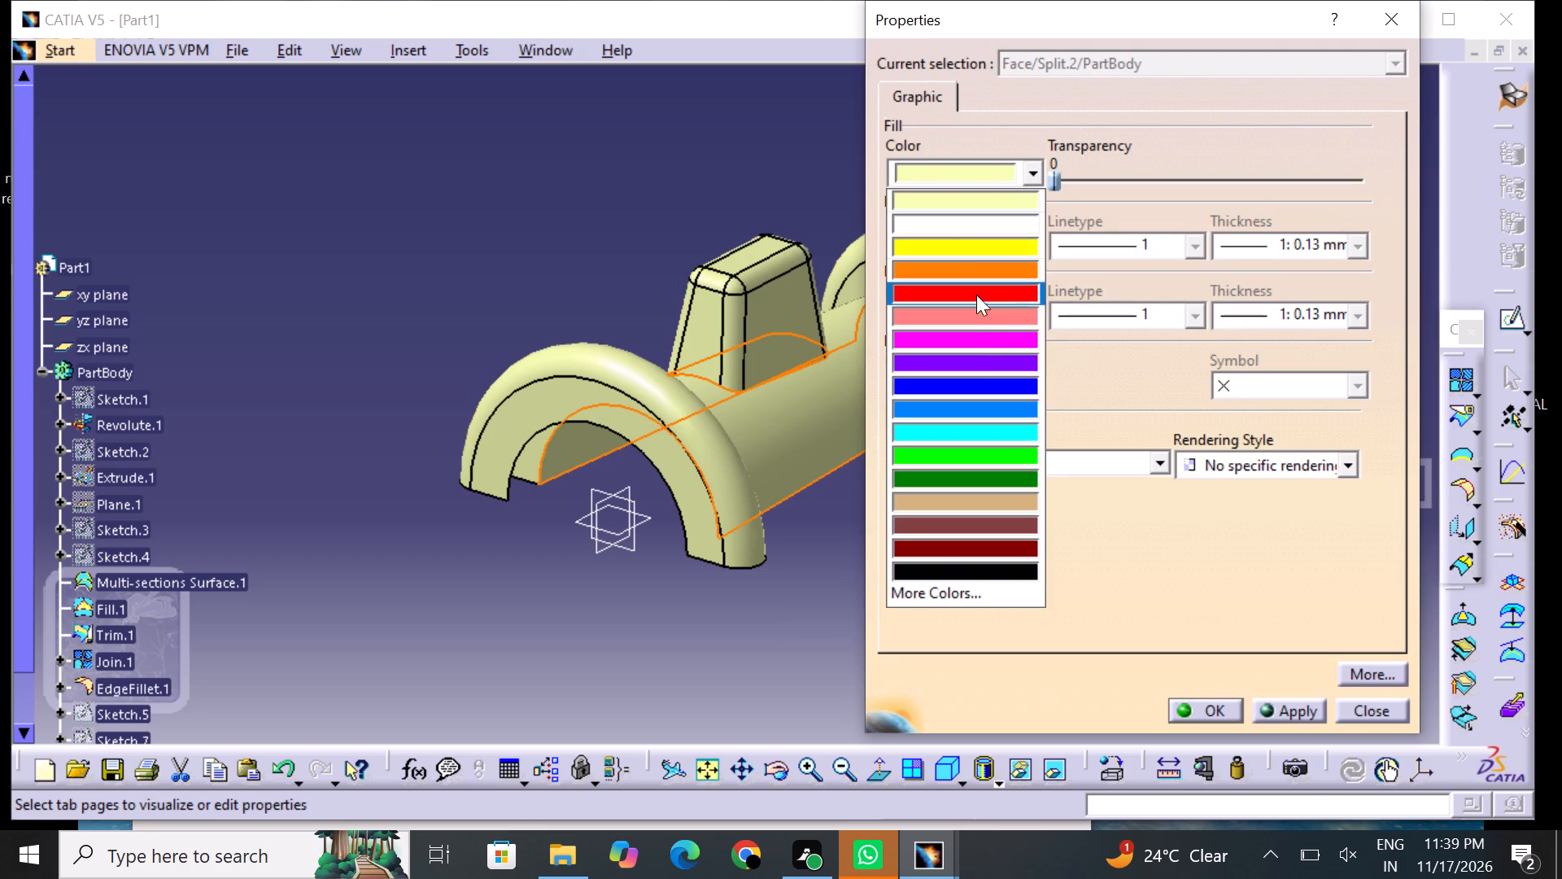
pyautogui.click(980, 529)
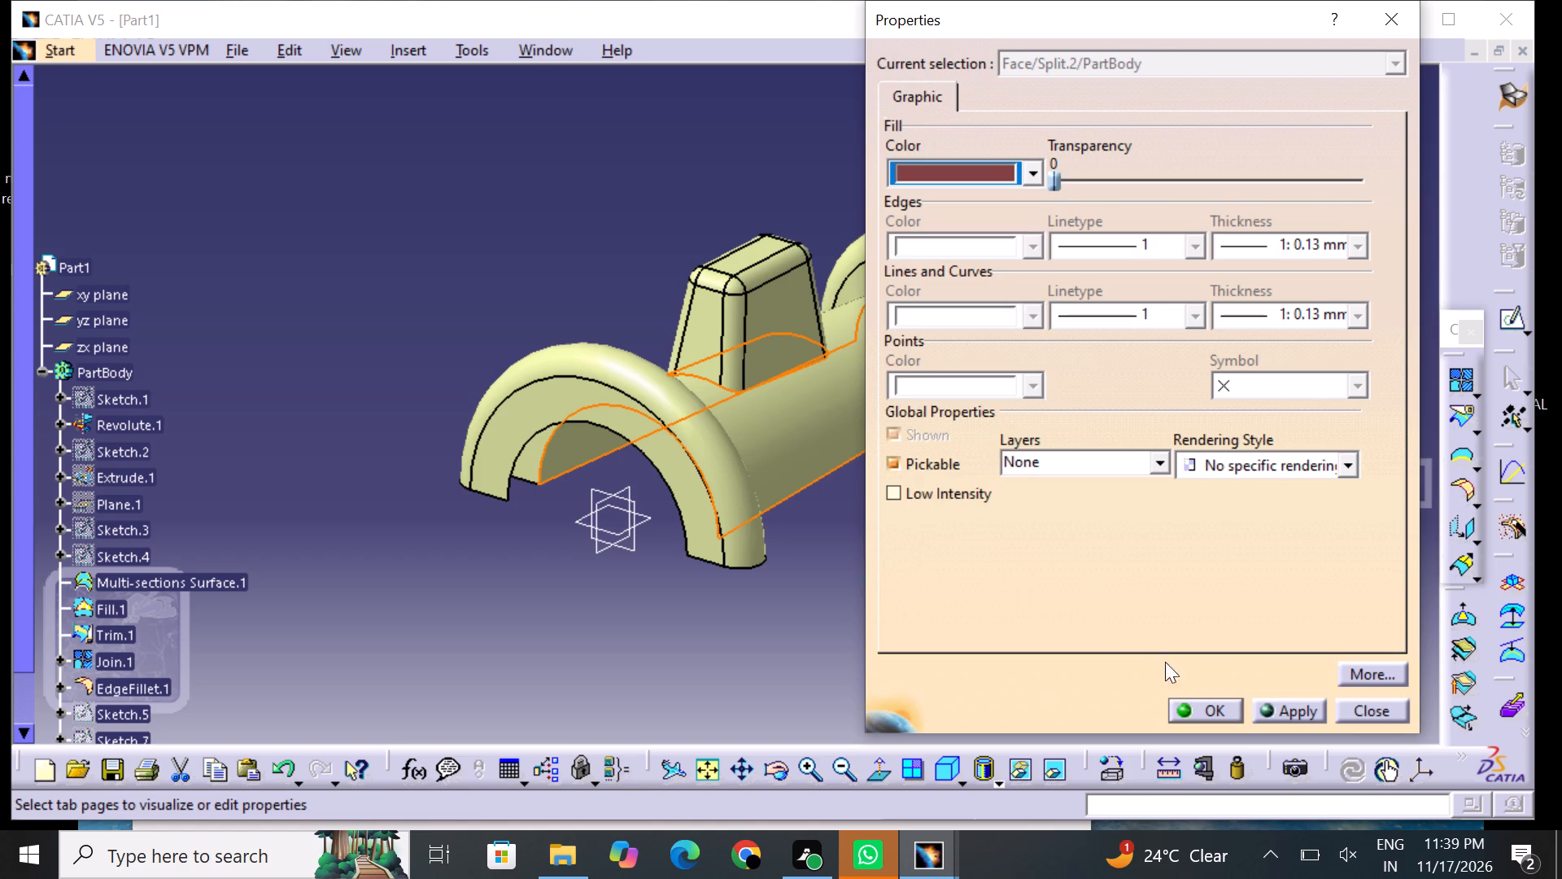
pyautogui.click(1212, 709)
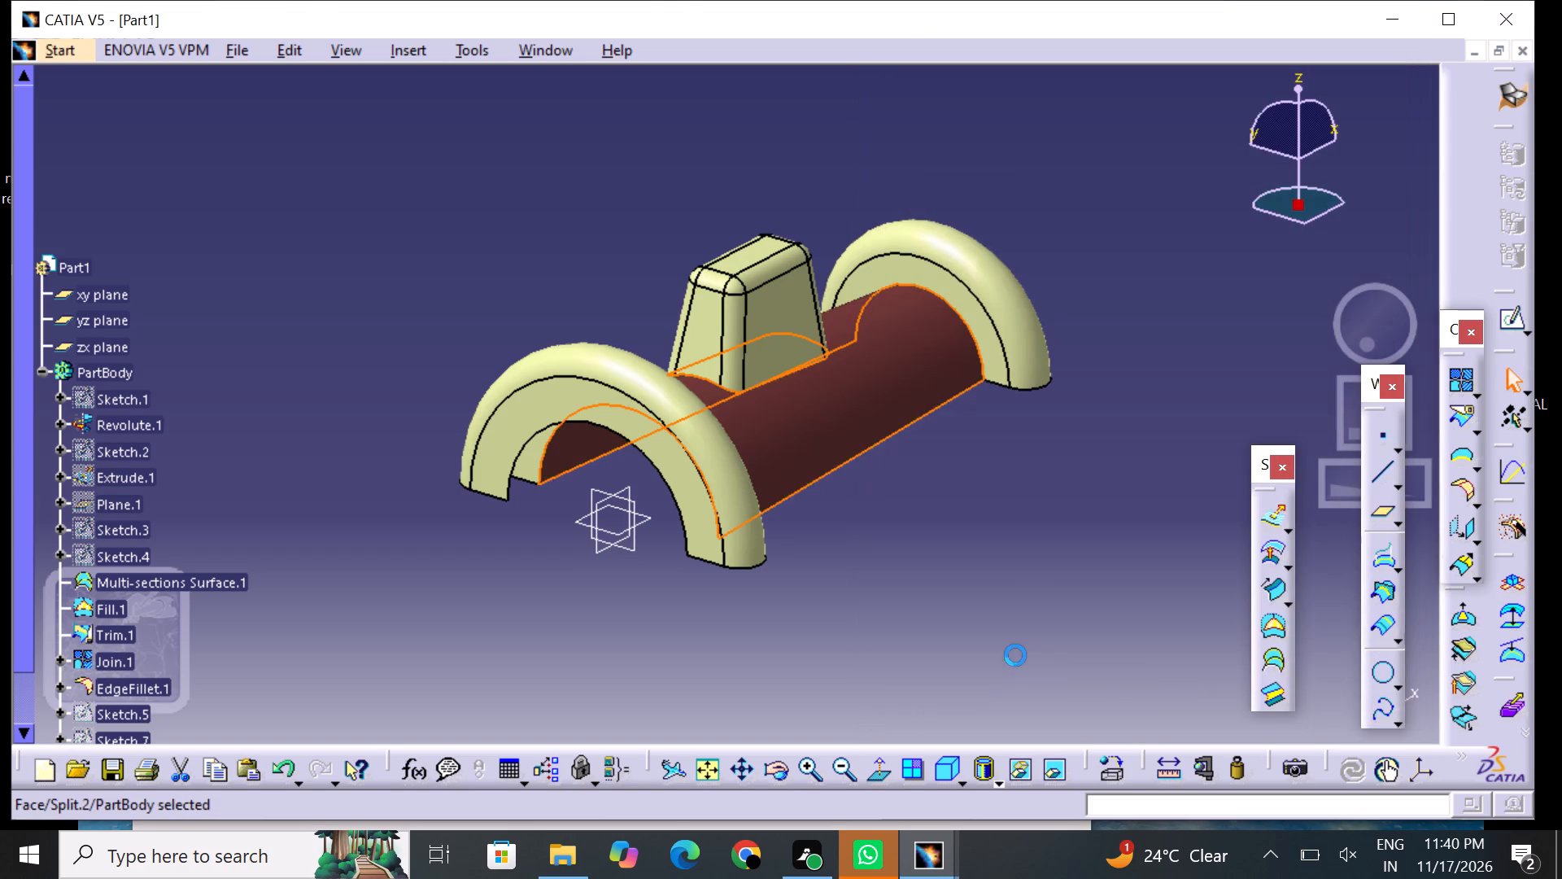
pyautogui.click(1015, 655)
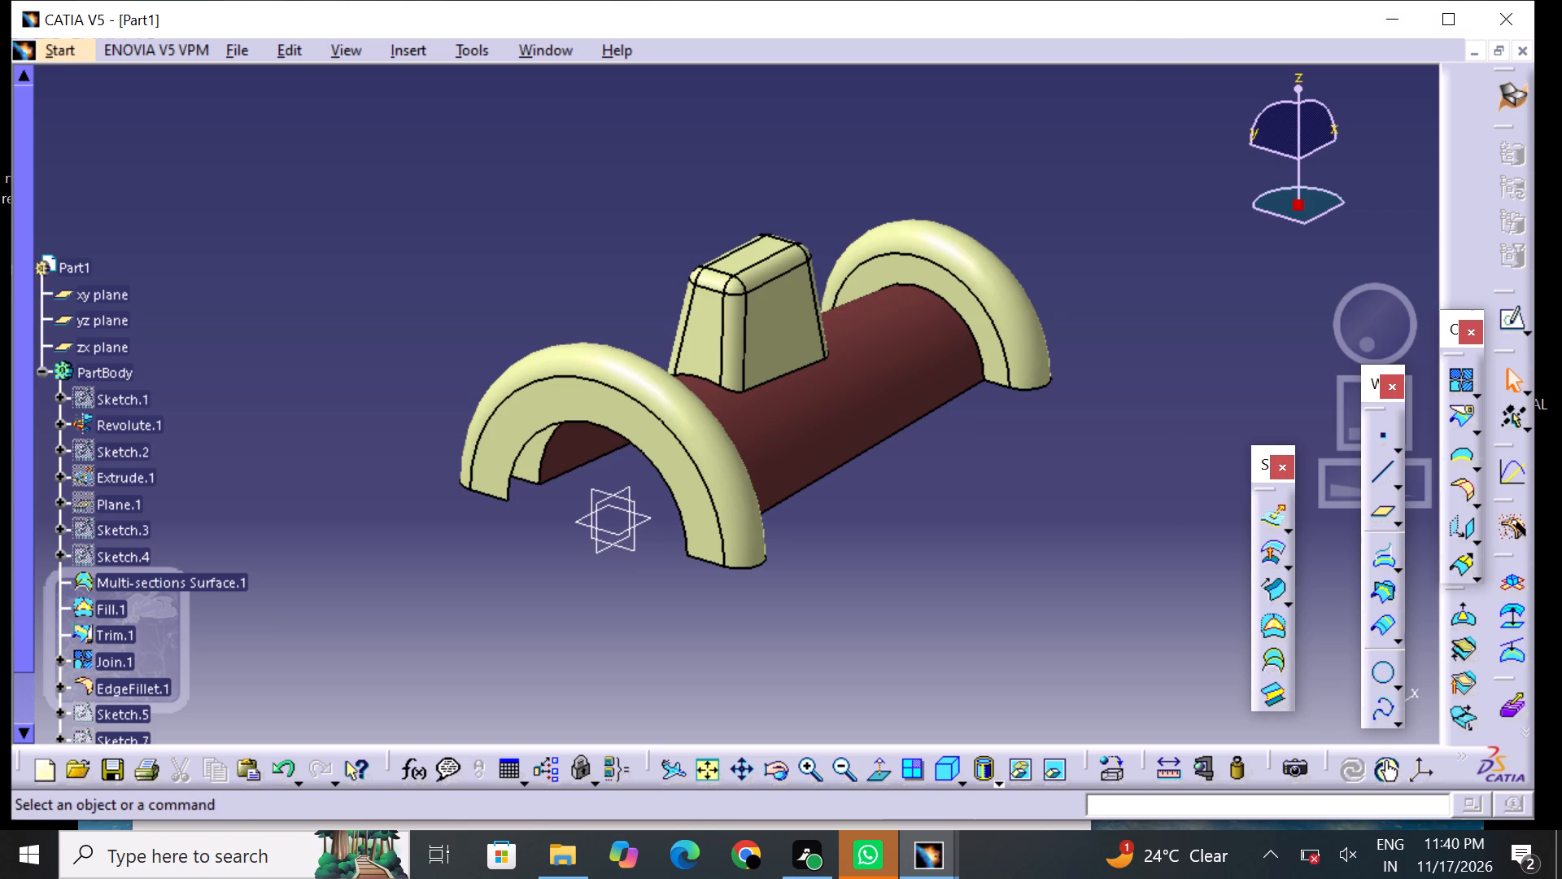
# Save the part to the Desktop as Part1 in CATPart format.
pyautogui.moveTo(751, 142); pyautogui.dragTo(683, 247, button='middle')
pyautogui.moveTo(722, 413); pyautogui.dragTo(763, 317, button='middle')
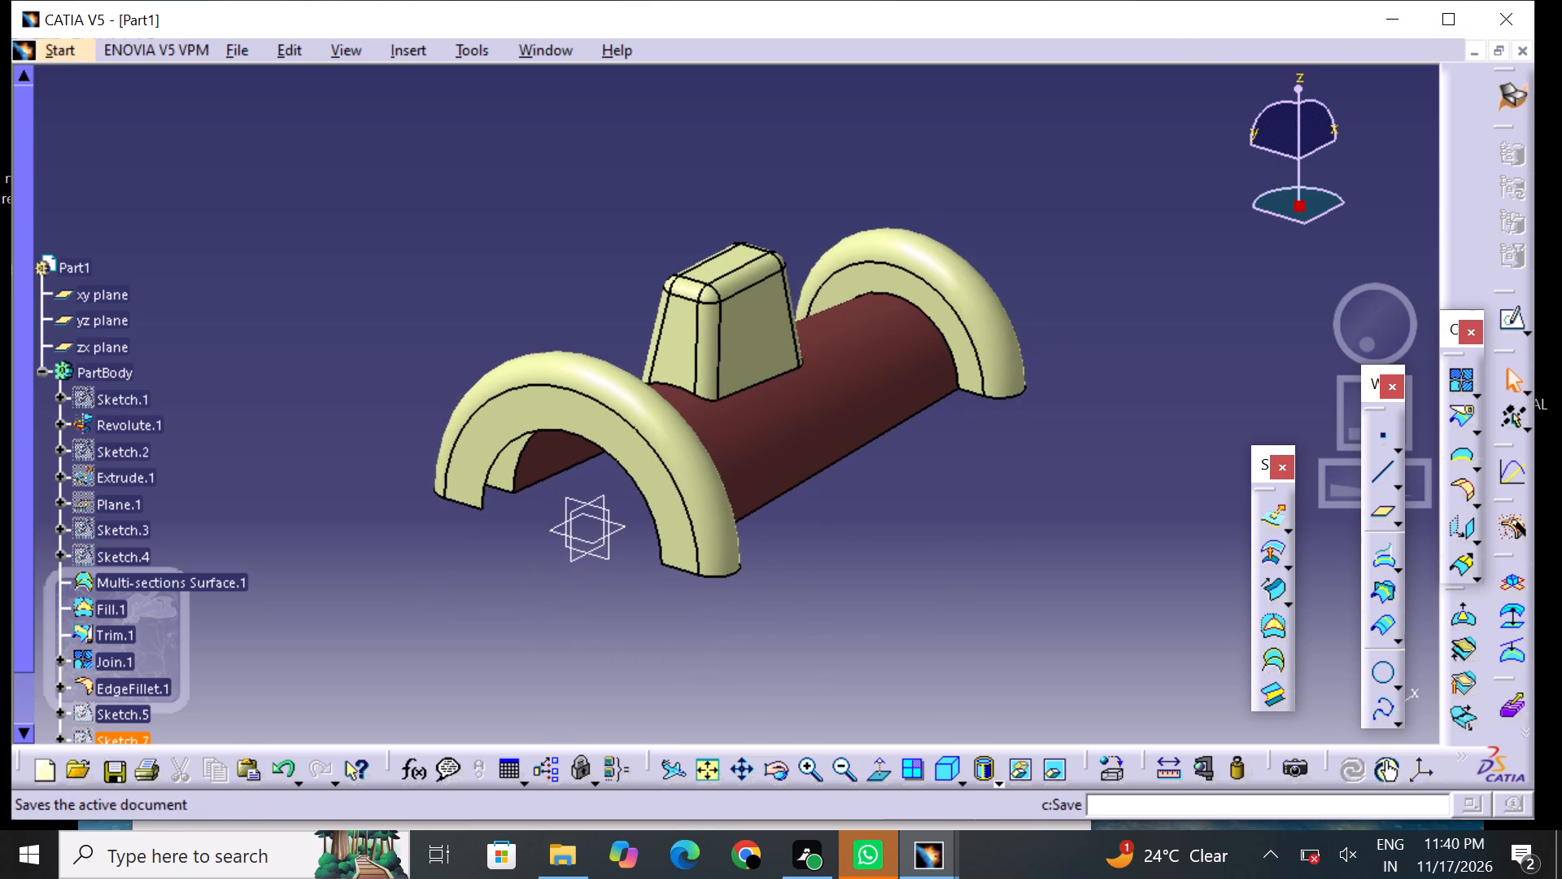
pyautogui.scroll(-9, 131, 567)
pyautogui.click(108, 776)
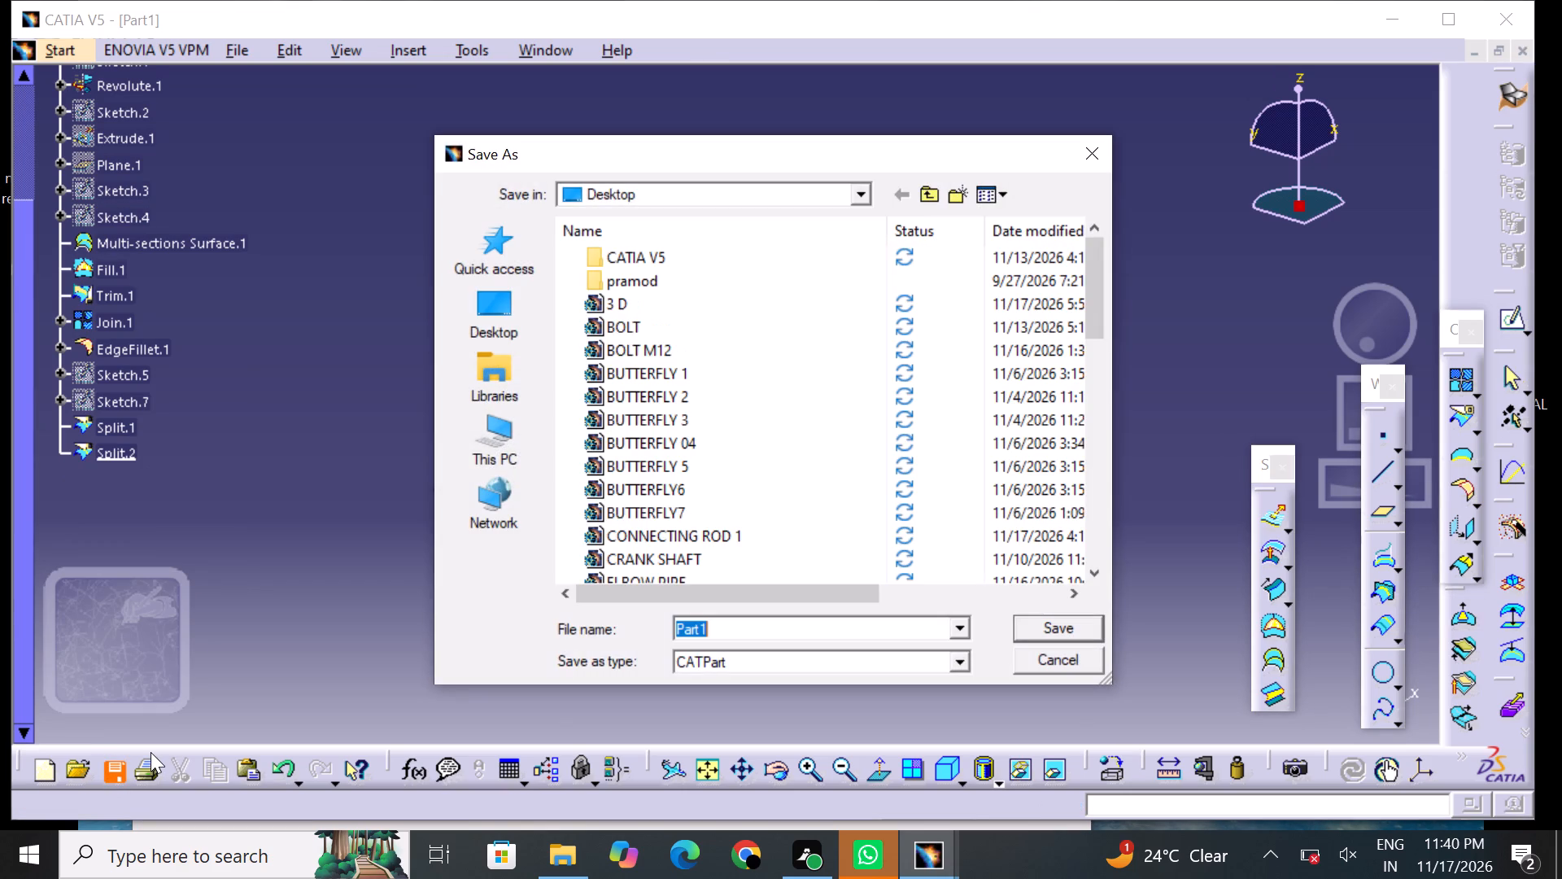
pyautogui.press('Return')
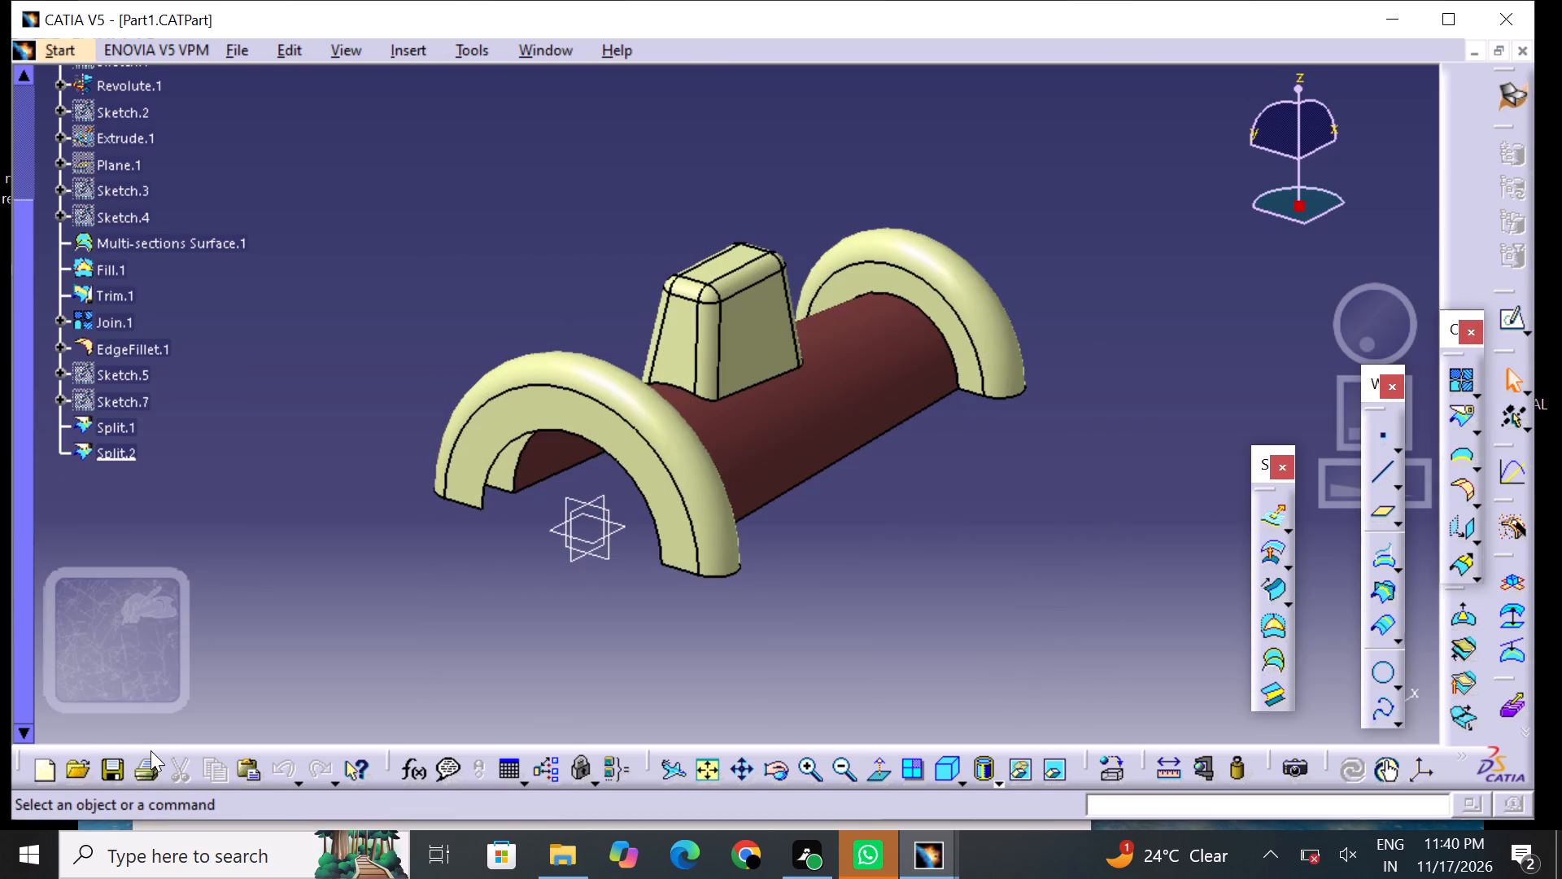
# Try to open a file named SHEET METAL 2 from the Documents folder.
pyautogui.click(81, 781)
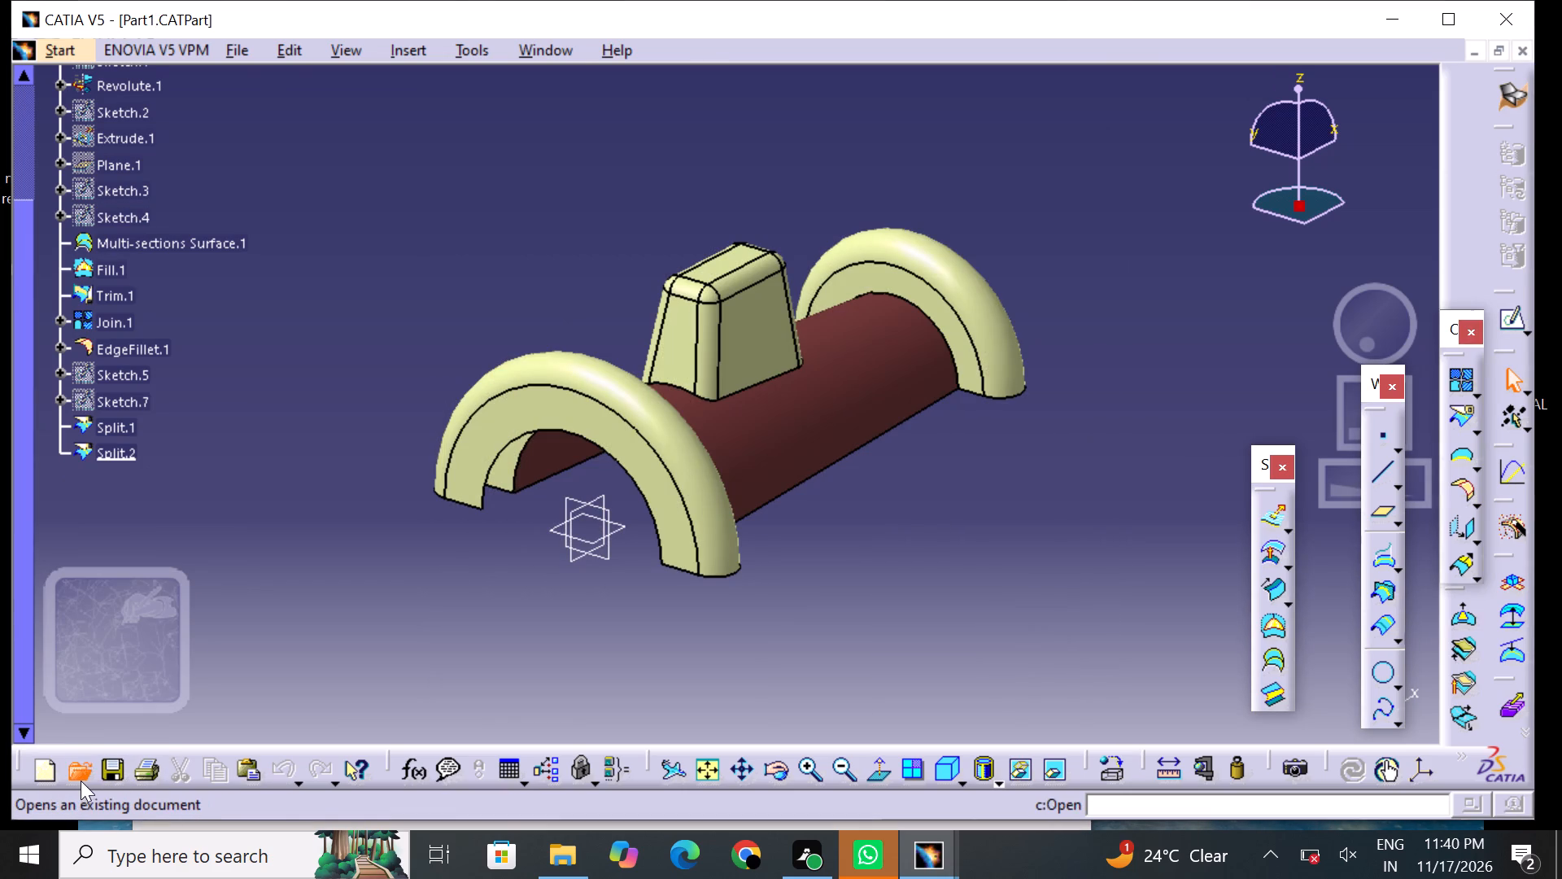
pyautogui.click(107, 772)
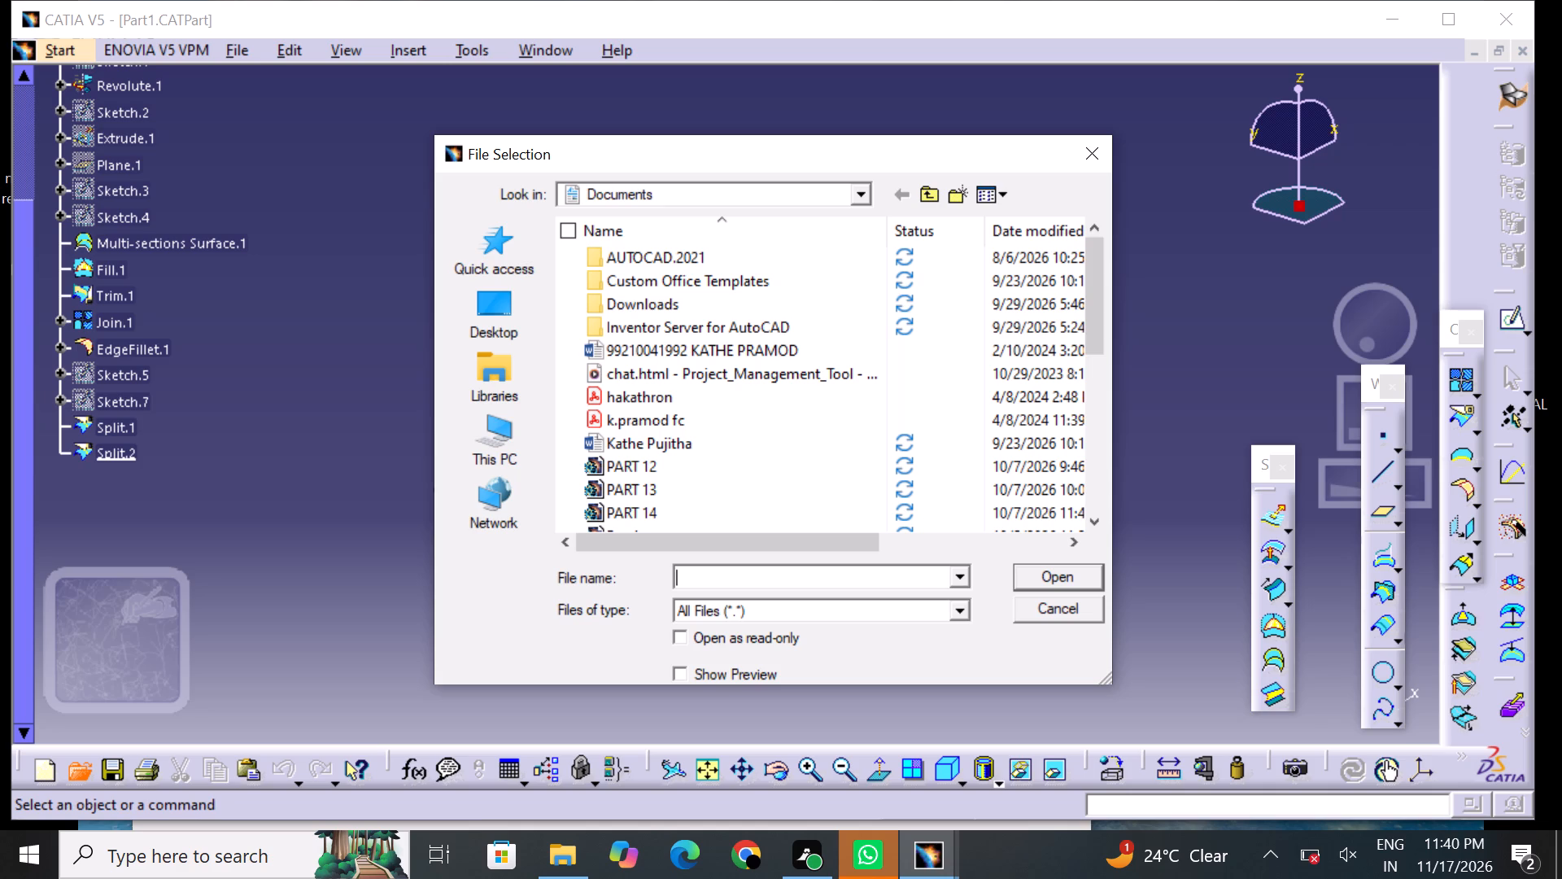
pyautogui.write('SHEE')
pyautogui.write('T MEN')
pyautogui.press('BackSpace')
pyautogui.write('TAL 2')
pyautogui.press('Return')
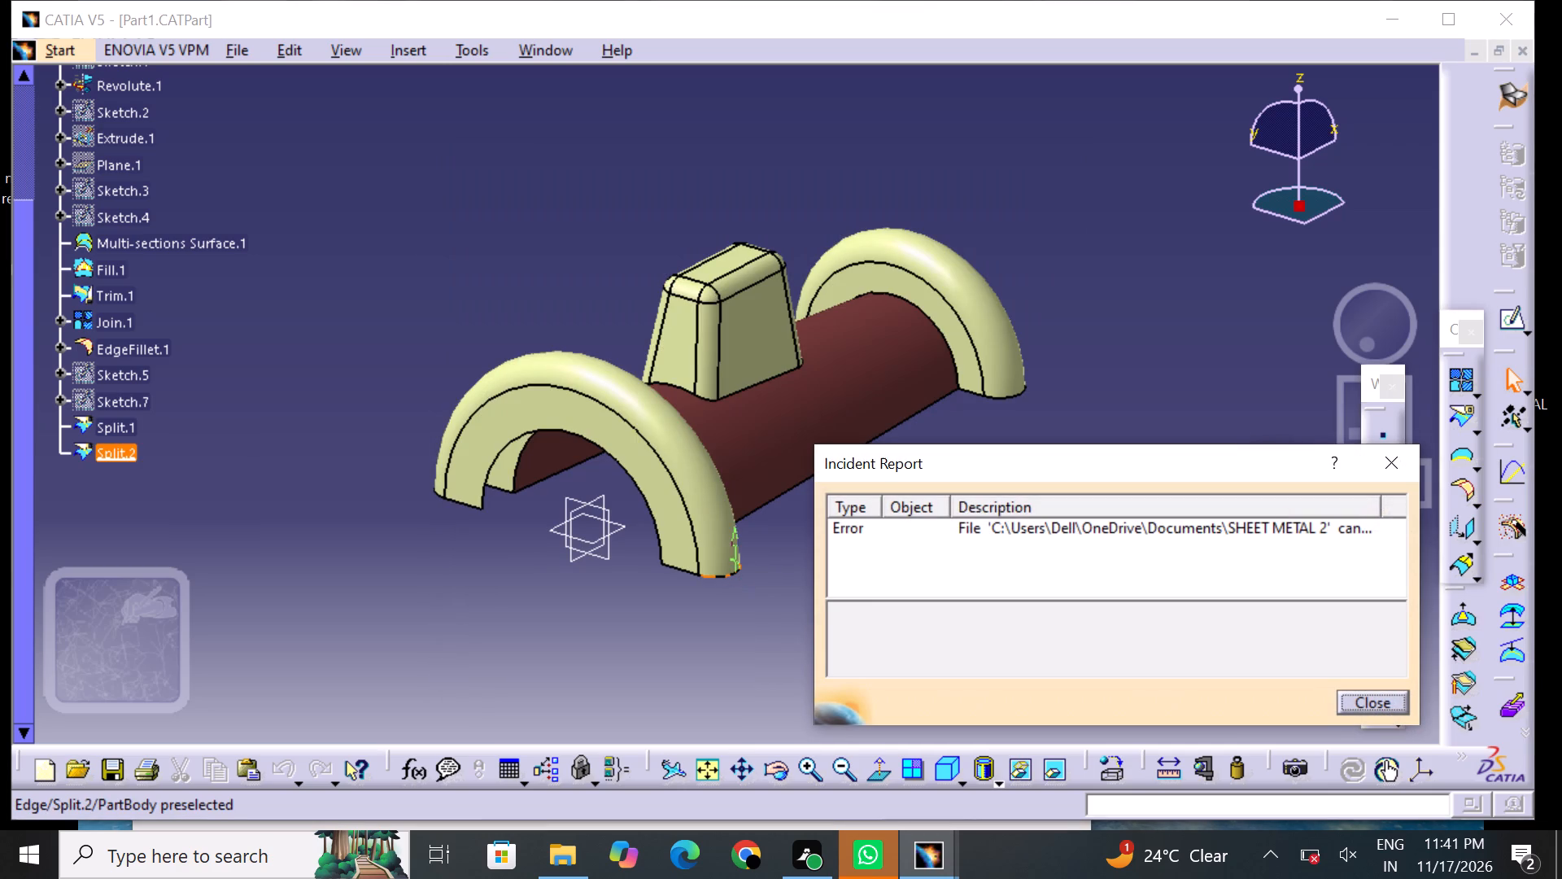
# Dismiss the incident report and print the part view to a Desktop PDF named SHEET METAL 2 DOC.
pyautogui.click(1406, 463)
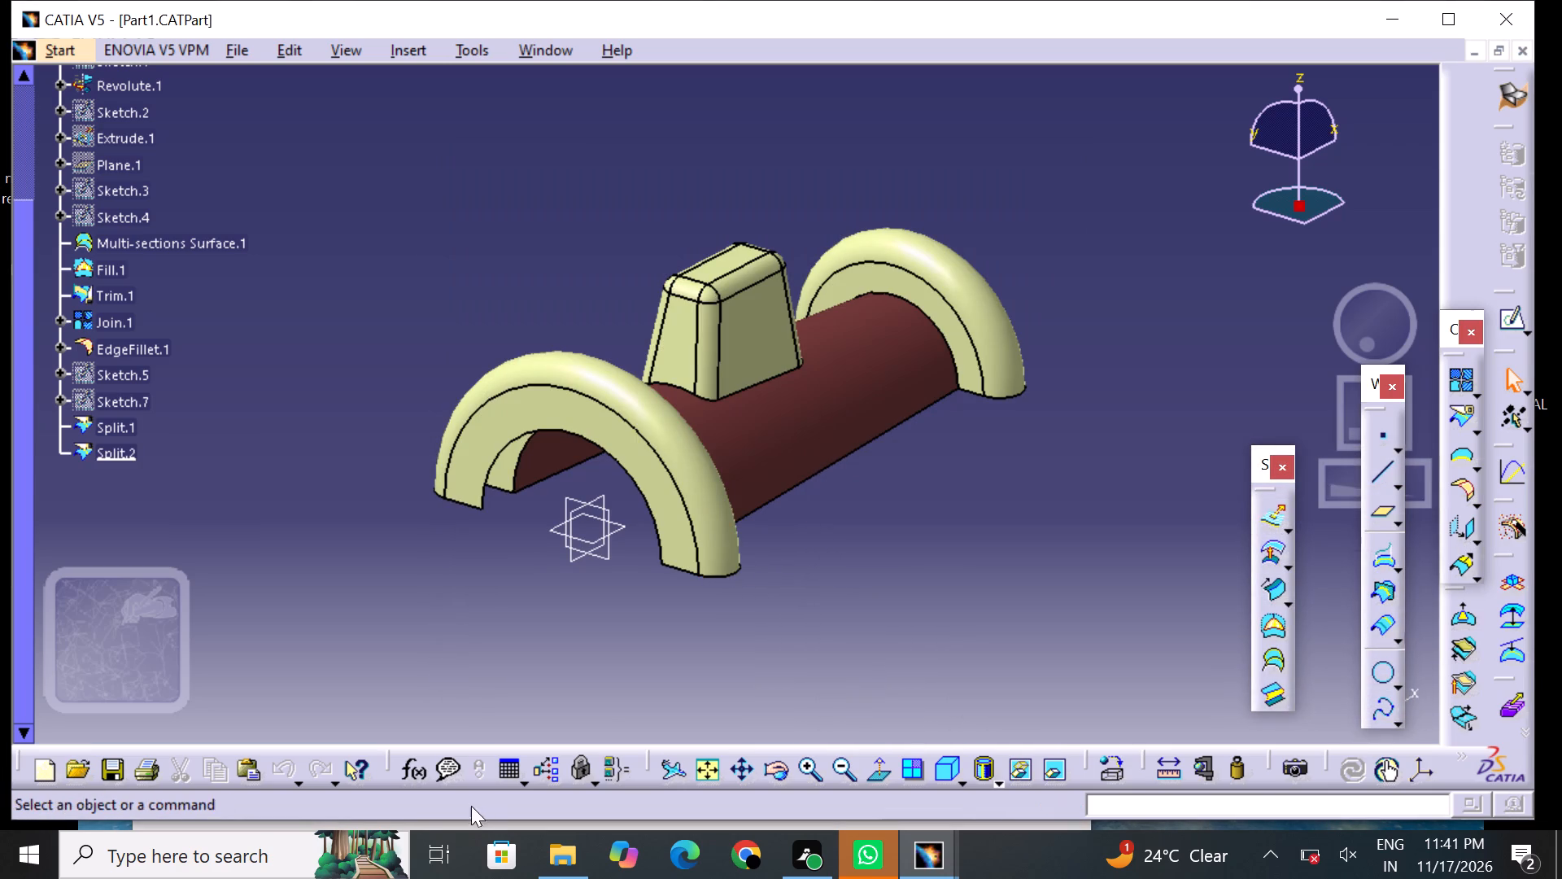
pyautogui.click(139, 762)
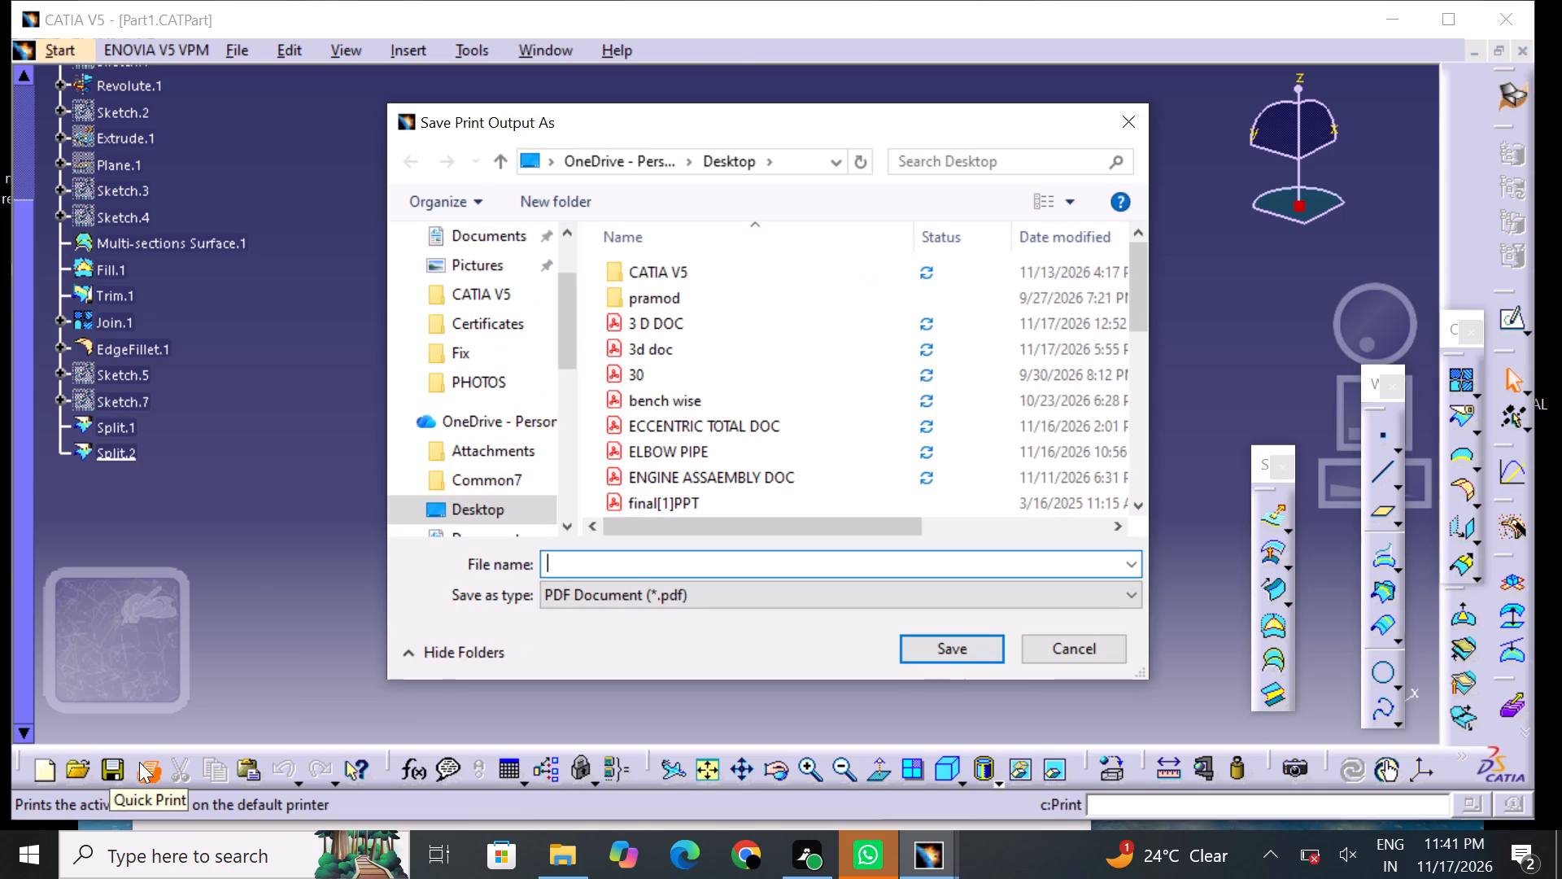
pyautogui.press('s')
pyautogui.press('k')
pyautogui.press('BackSpace')
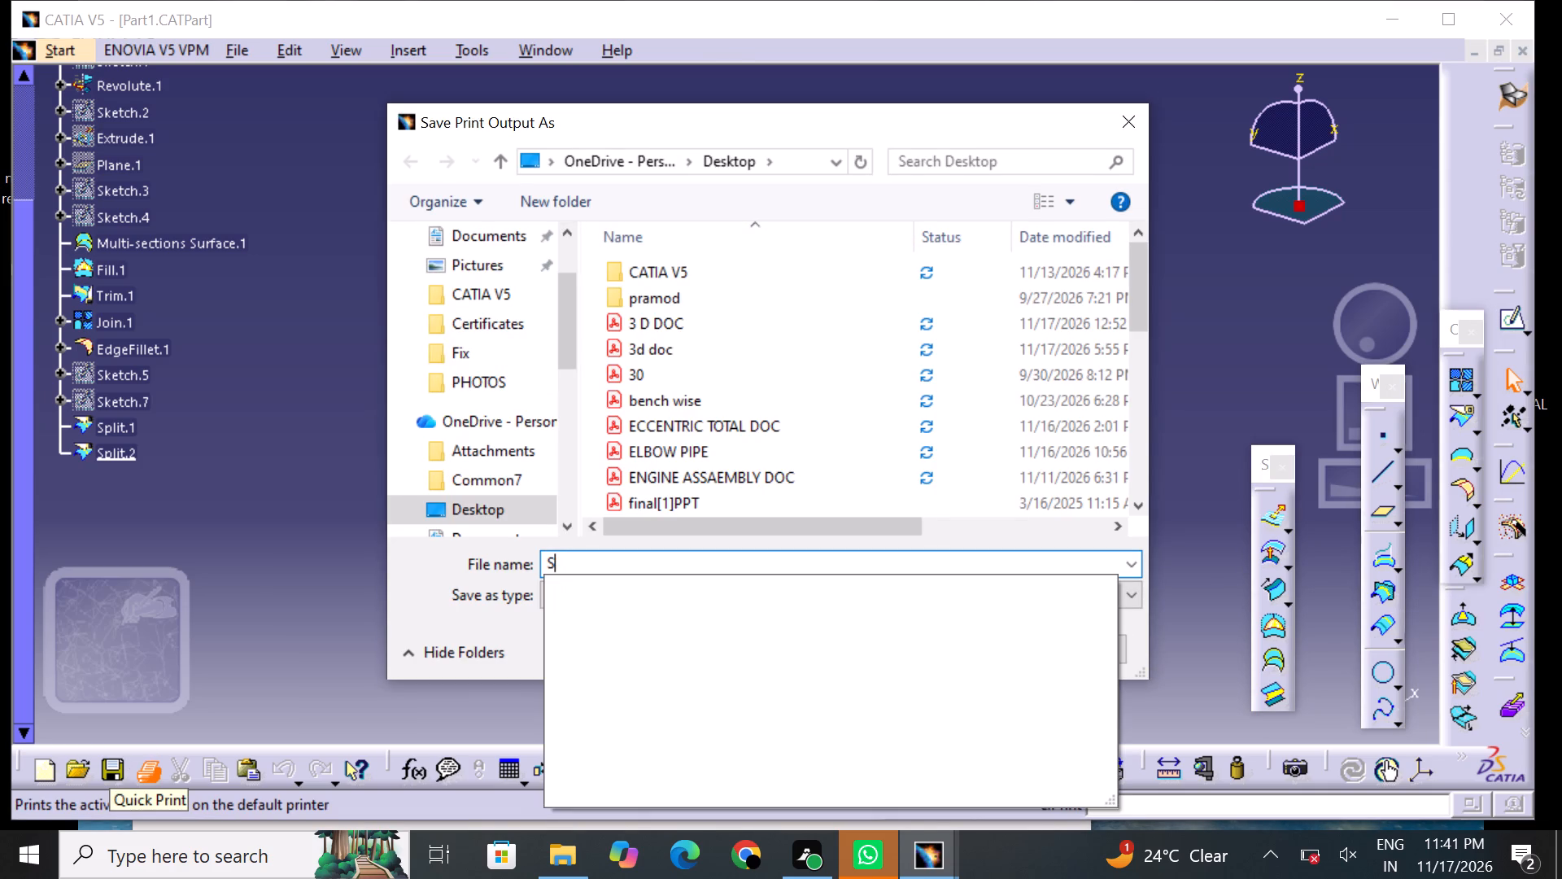
pyautogui.write('HEET')
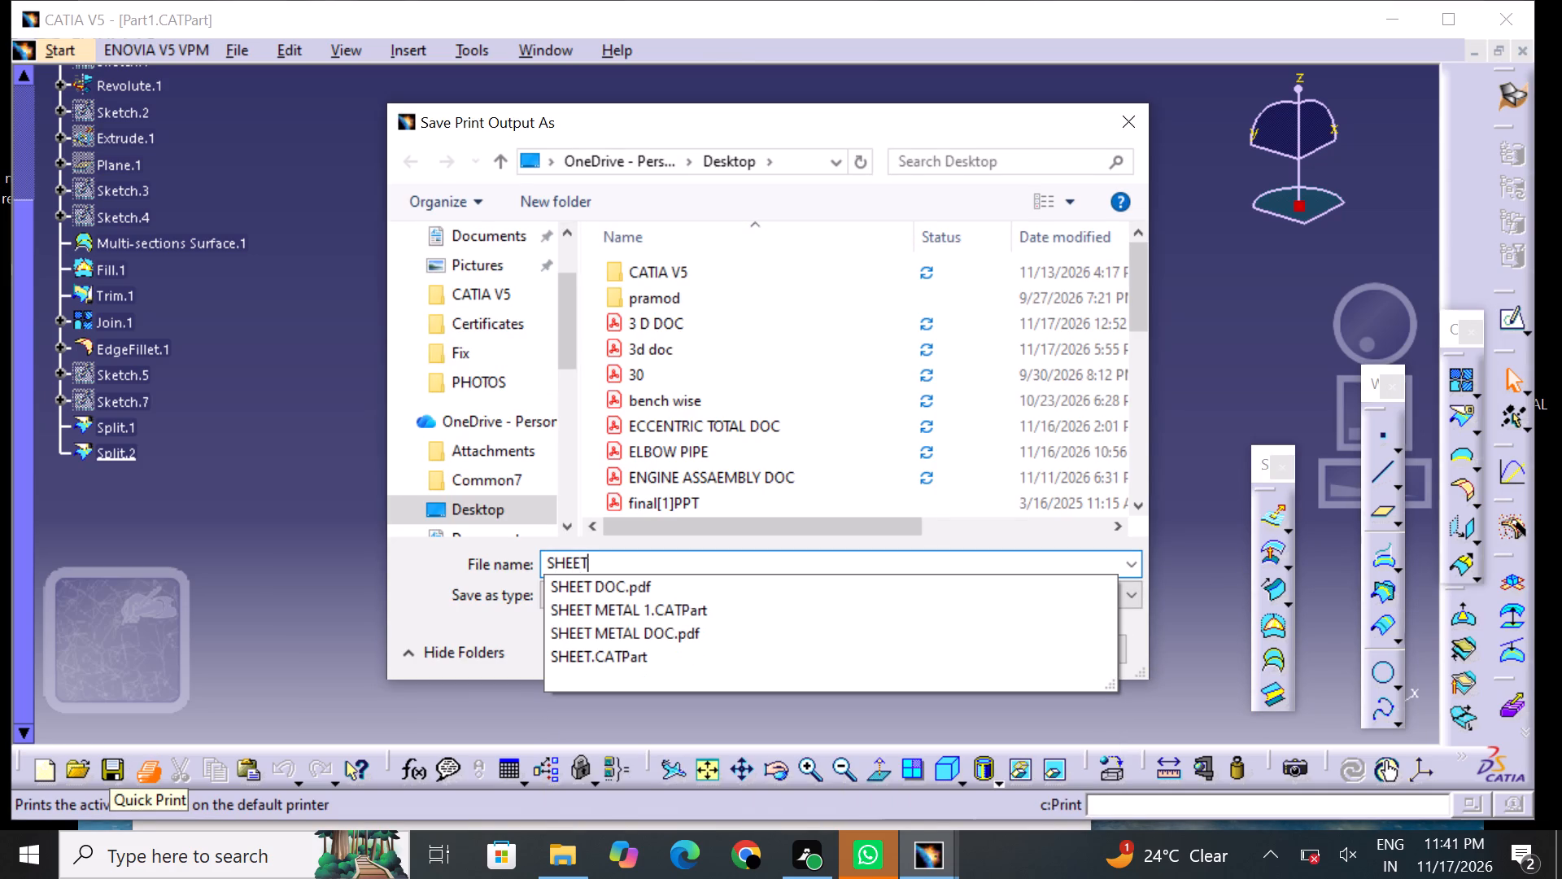
pyautogui.press('space')
pyautogui.press('m')
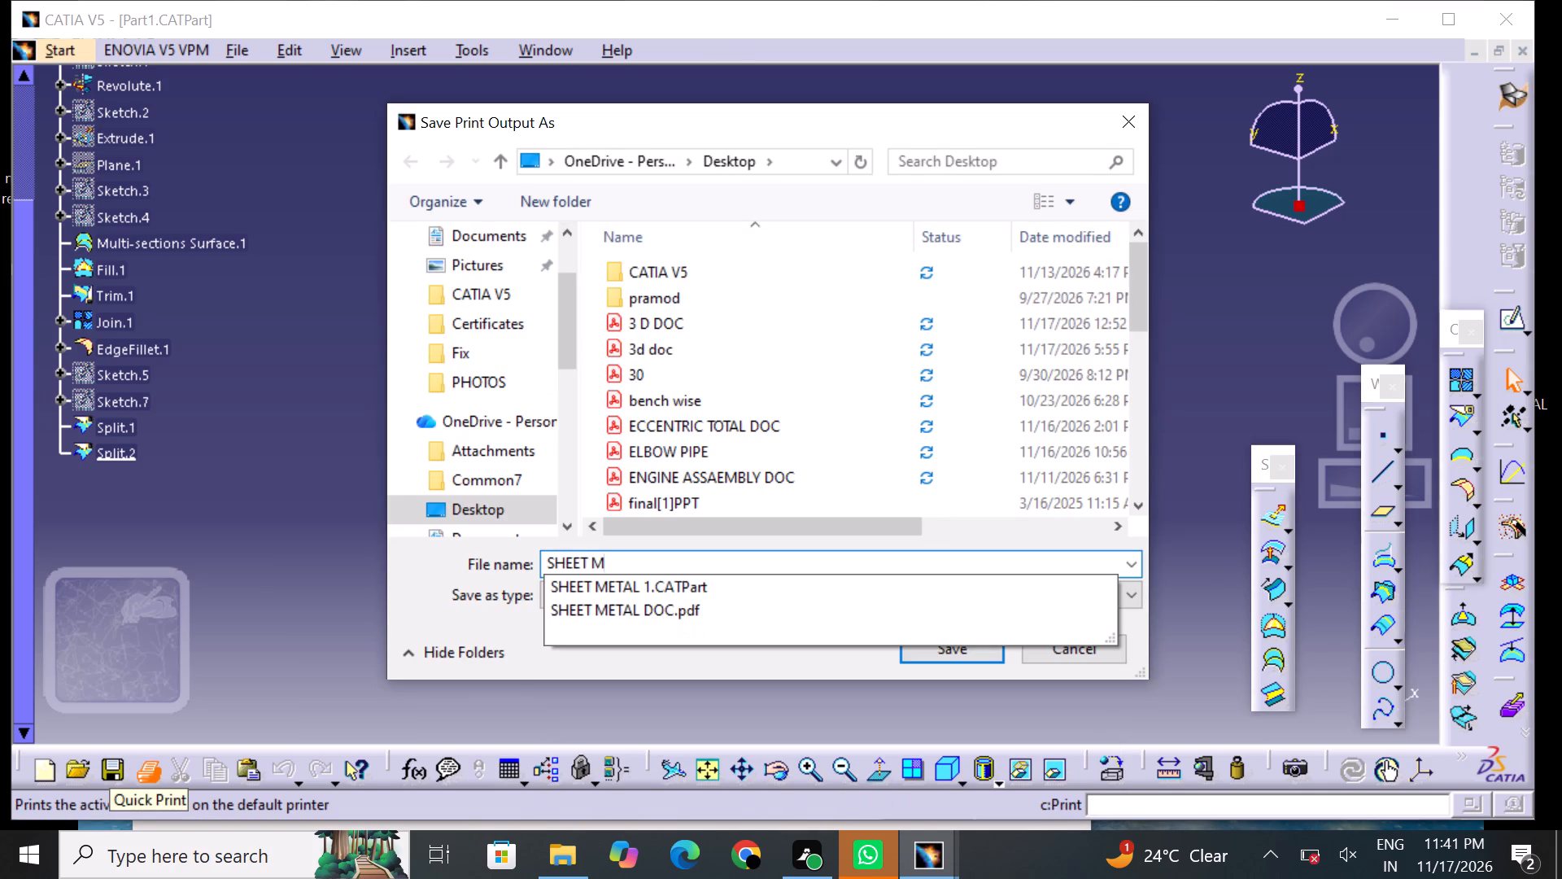
pyautogui.write('ET')
pyautogui.write('AL 2 DOC')
pyautogui.press('Return')
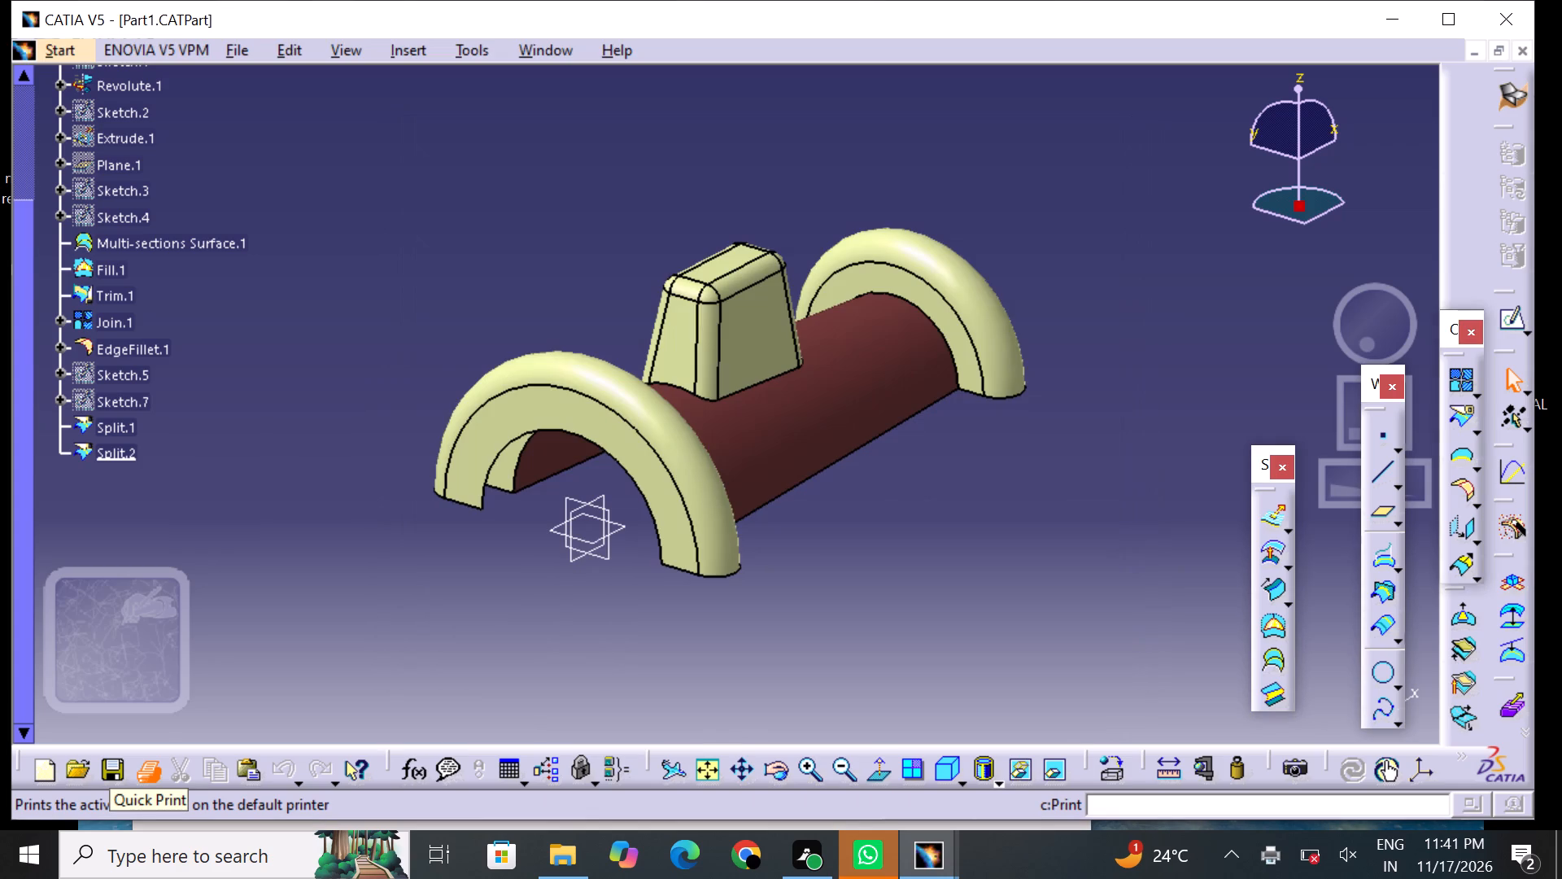